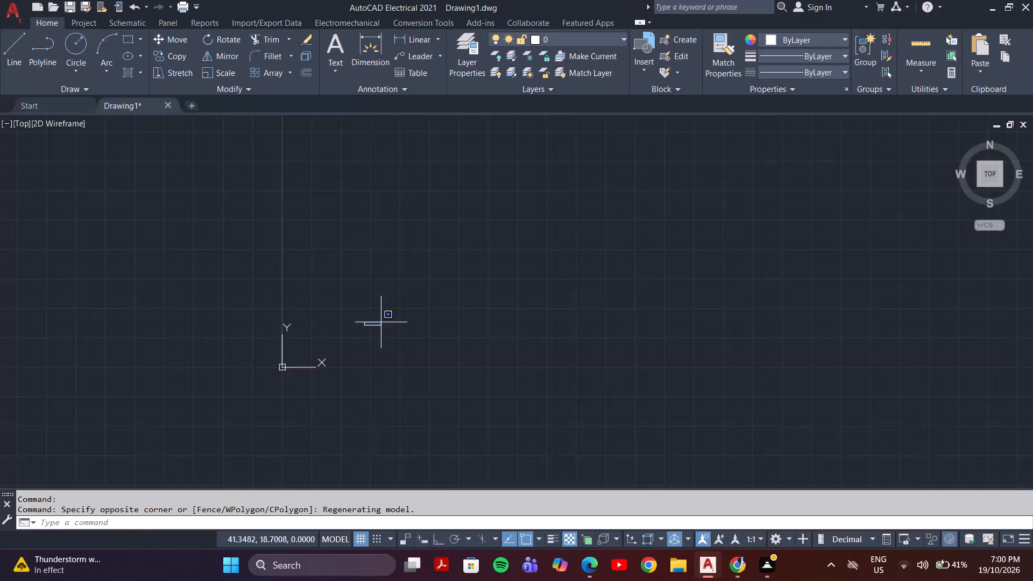
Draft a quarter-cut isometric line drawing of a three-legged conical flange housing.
Open the drawing units settings for the new drawing.
{"action": "scroll", "coordinate": [382, 321], "scroll_direction": "up", "scroll_amount": 1}
{"action": "scroll", "coordinate": [382, 321], "scroll_direction": "down", "scroll_amount": 1}
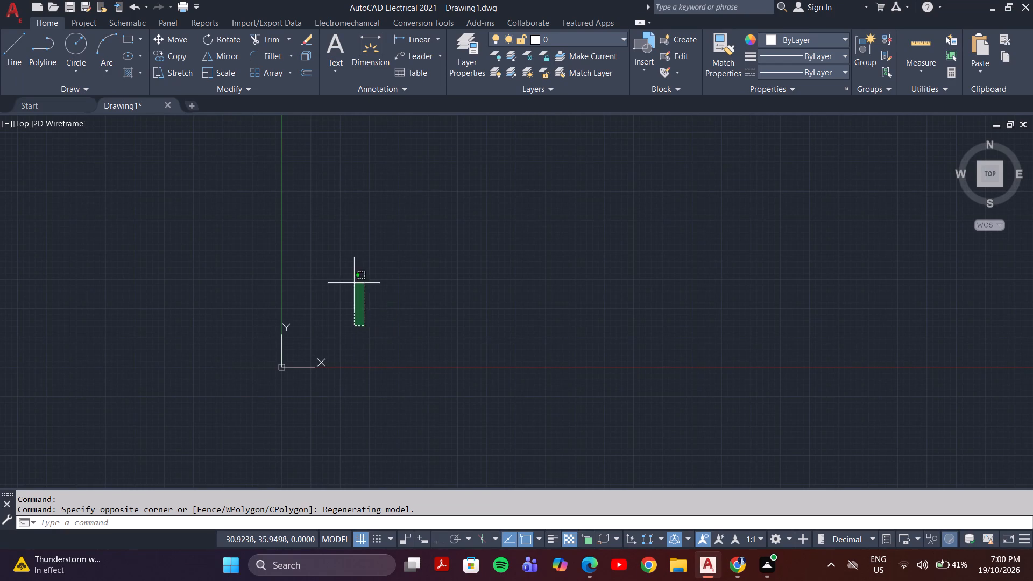
{"action": "middle_click_drag", "start_coordinate": [364, 341], "coordinate": [438, 252]}
{"action": "type", "text": "un"}
{"action": "key", "text": "Return"}
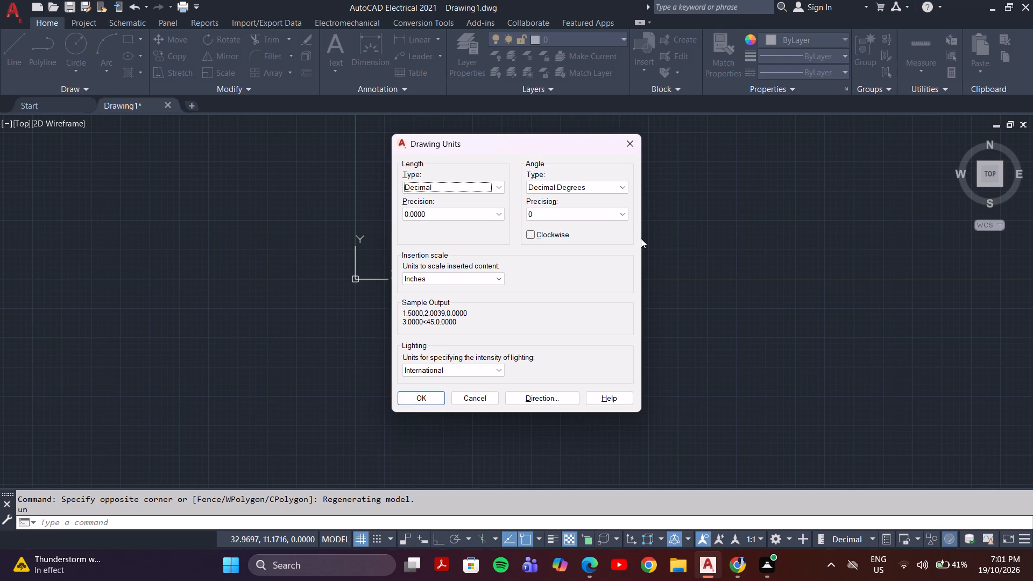
{"action": "middle_click_drag", "start_coordinate": [780, 257], "coordinate": [715, 299]}
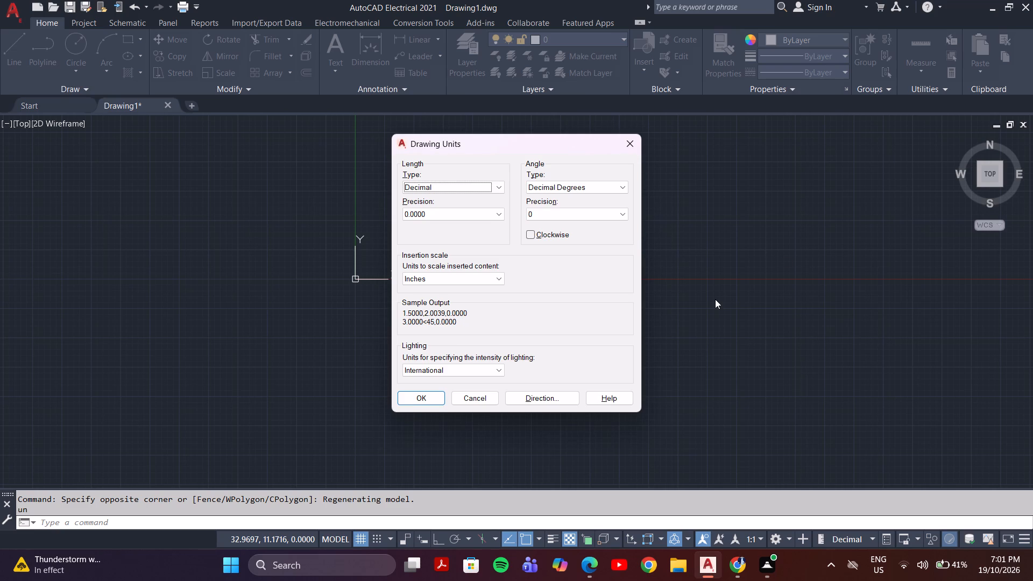
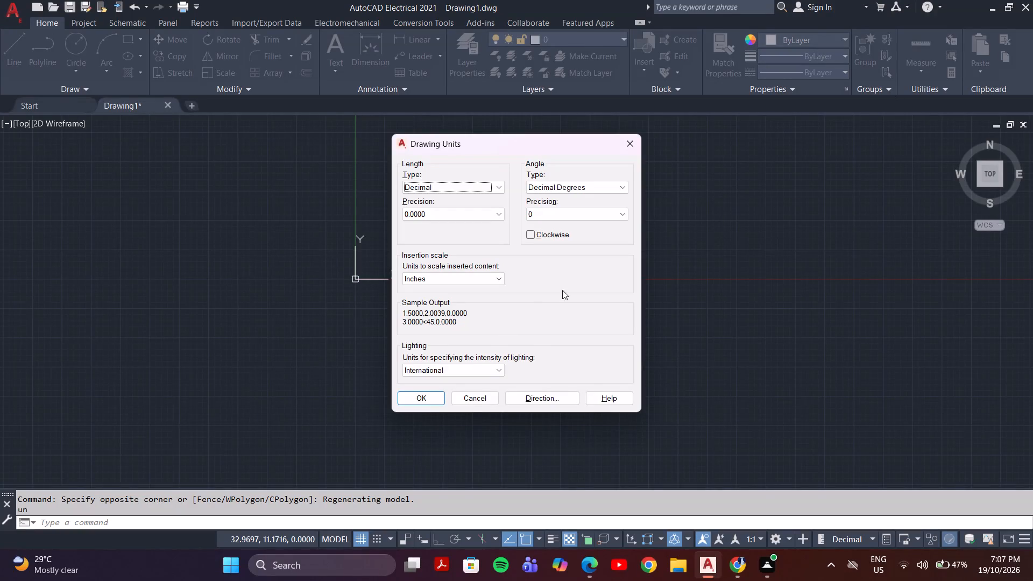
Set the drawing's length precision to 0 and its insertion scale units to Millimeters.
{"action": "left_click", "coordinate": [470, 218]}
{"action": "left_click", "coordinate": [468, 225]}
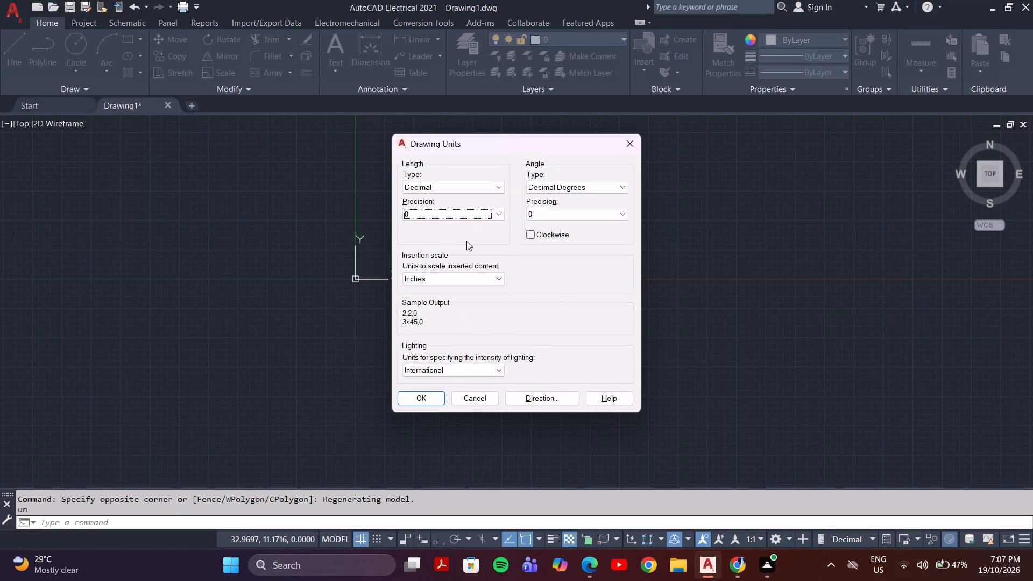
{"action": "left_click", "coordinate": [470, 276]}
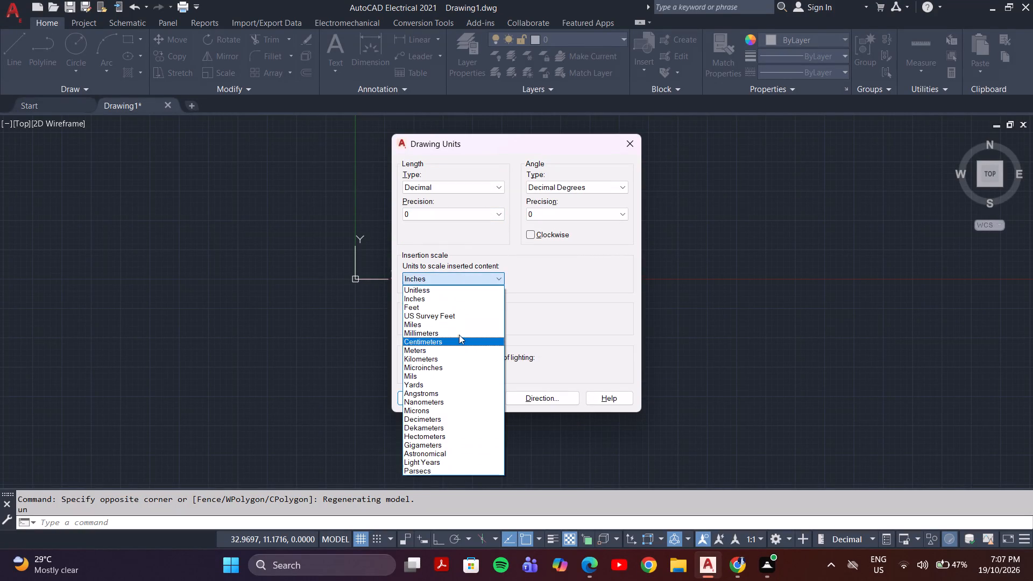
{"action": "left_click", "coordinate": [459, 334]}
{"action": "left_click", "coordinate": [435, 399]}
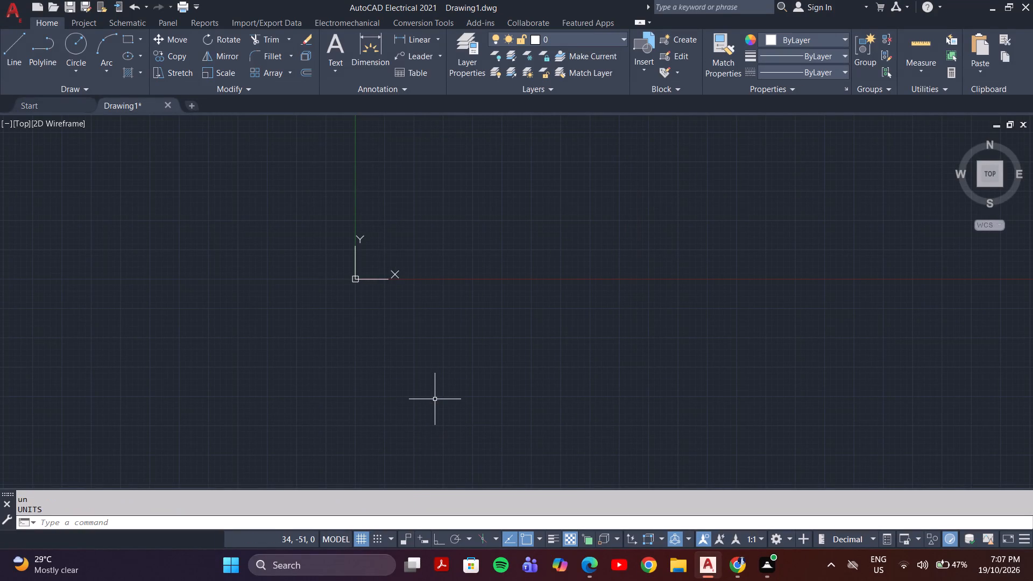
Modify the Standard dimension style so that its arrow size is 6.
{"action": "key", "text": "d"}
{"action": "key", "text": "Return"}
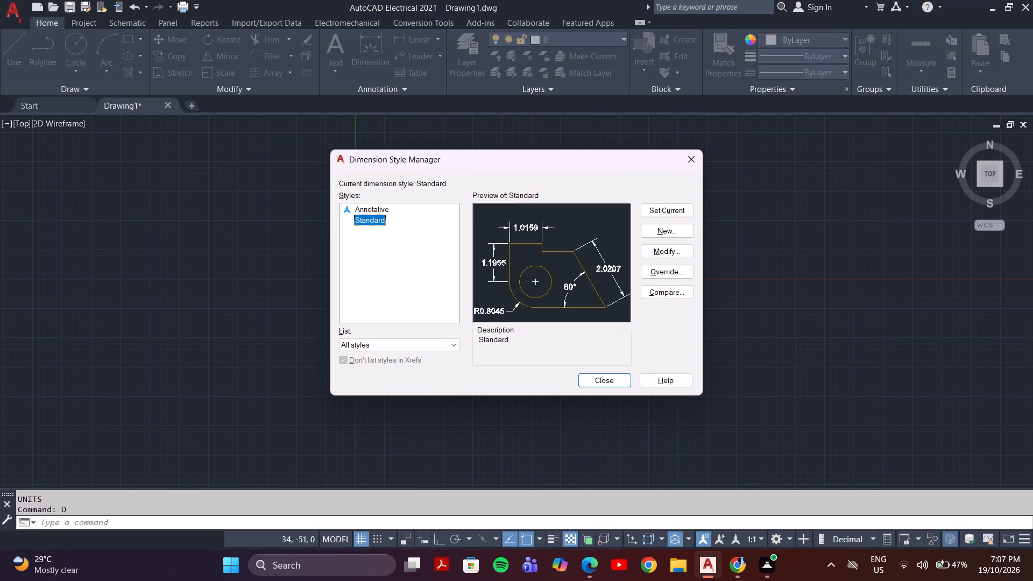
{"action": "left_click", "coordinate": [673, 244]}
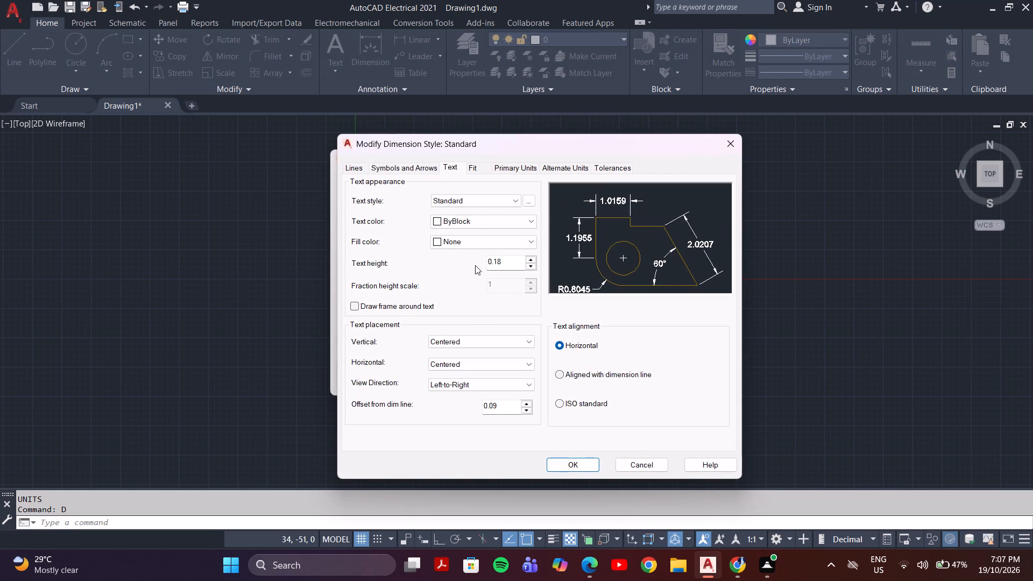
{"action": "left_click", "coordinate": [407, 164]}
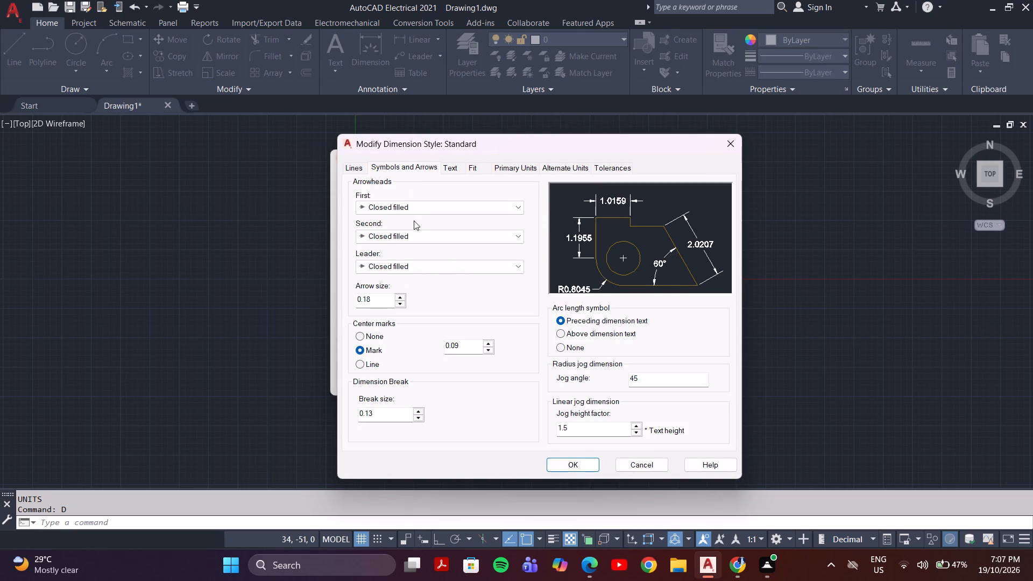
{"action": "left_click_drag", "start_coordinate": [380, 304], "coordinate": [341, 308]}
{"action": "key", "text": "BackSpace"}
{"action": "key", "text": "6"}
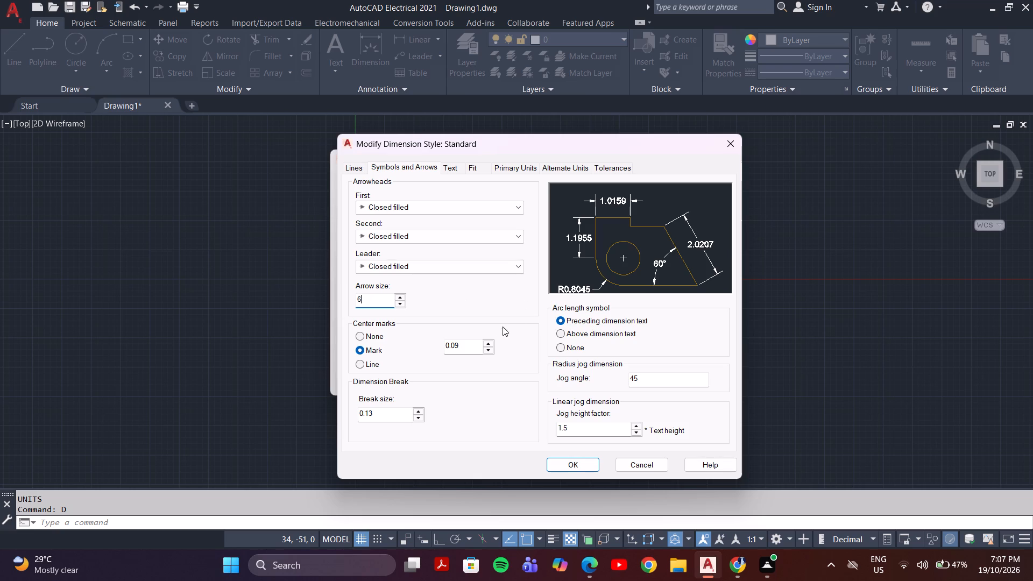
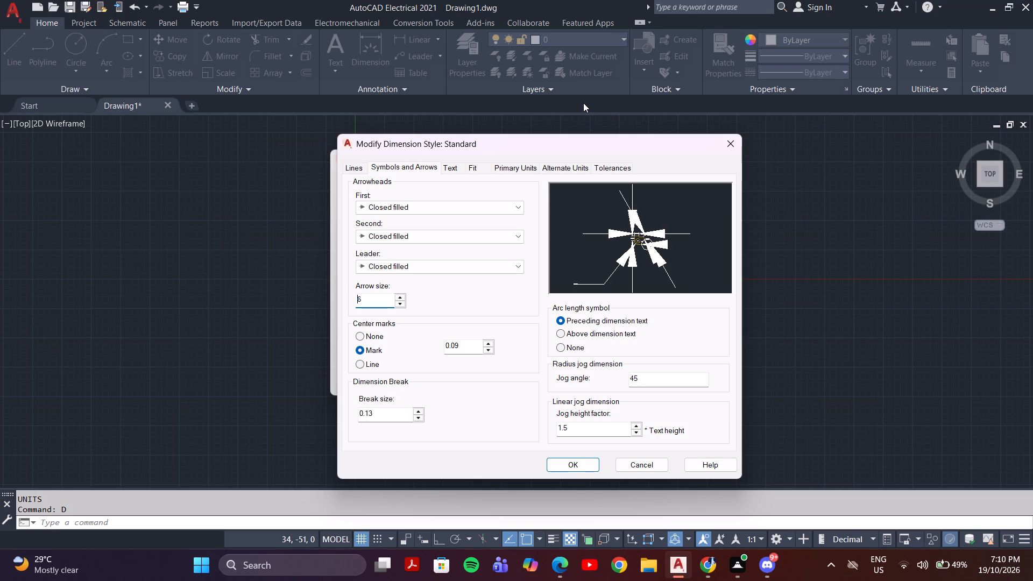
Set the Standard dimension style's text height to 6, apply the style changes and close the dimension style manager.
{"action": "left_click", "coordinate": [376, 298]}
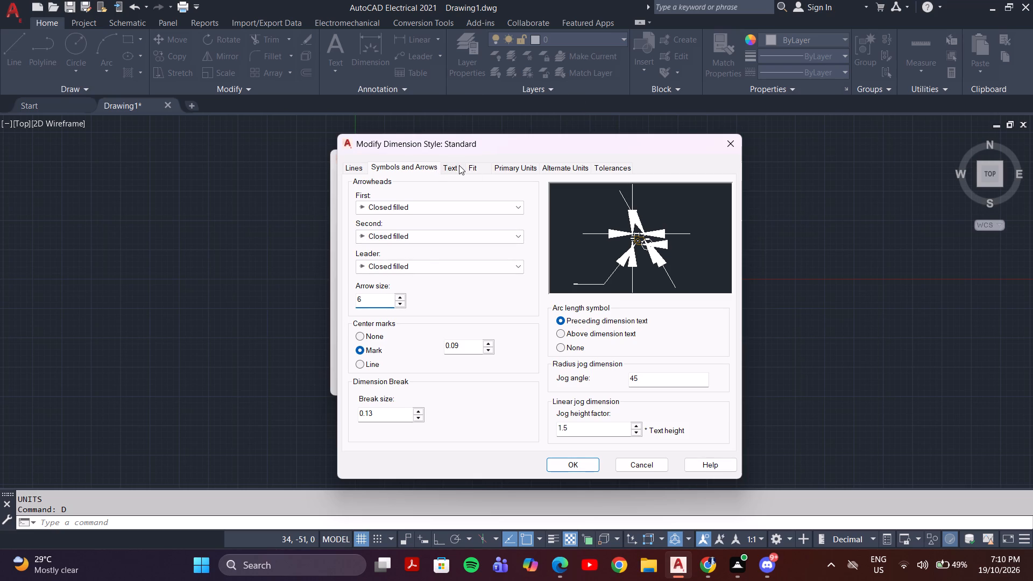
{"action": "left_click", "coordinate": [459, 165]}
{"action": "left_click_drag", "start_coordinate": [513, 260], "coordinate": [453, 273]}
{"action": "key", "text": "BackSpace"}
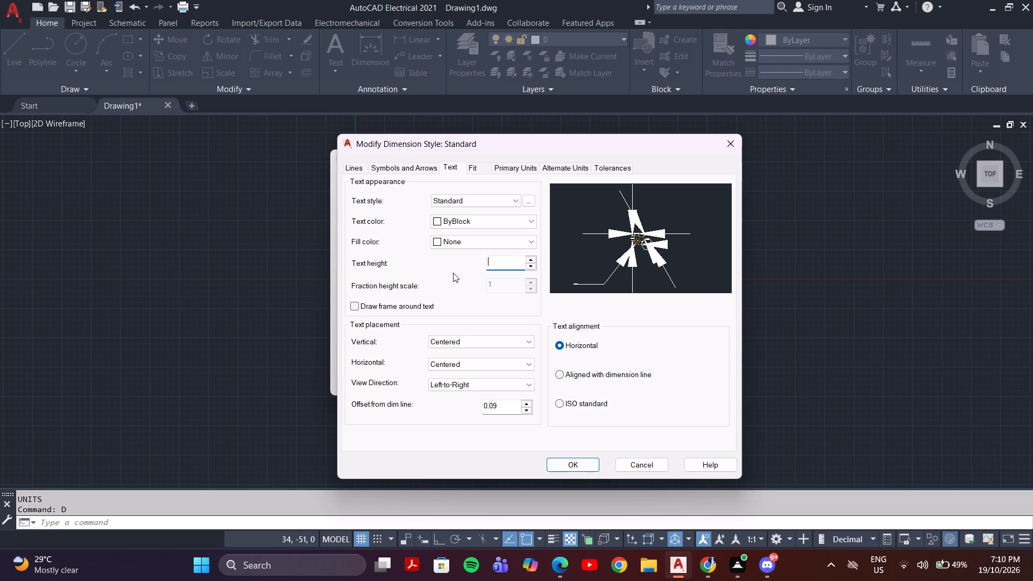
{"action": "key", "text": "6"}
{"action": "left_click", "coordinate": [482, 168]}
{"action": "left_click", "coordinate": [505, 168]}
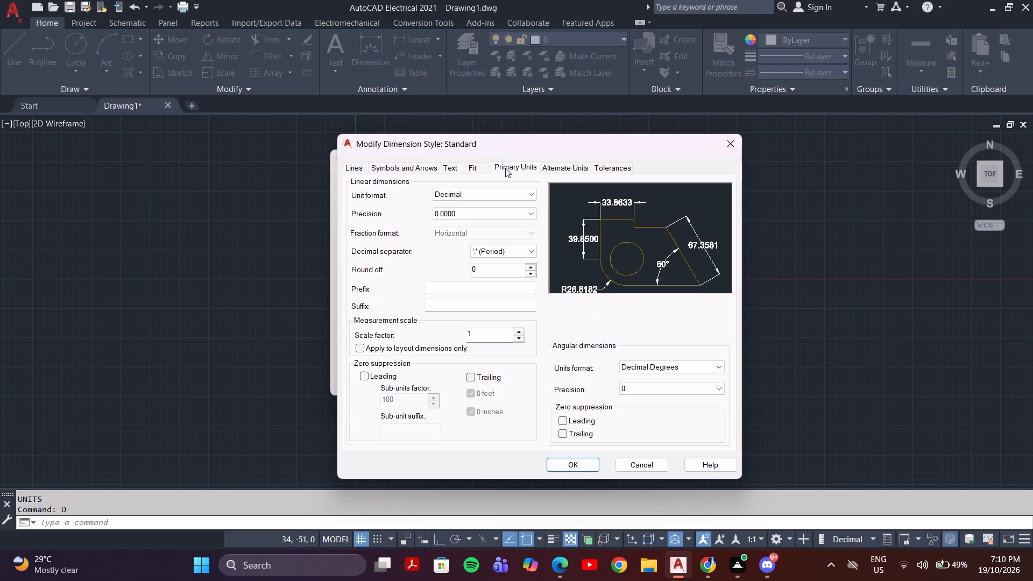
{"action": "left_click", "coordinate": [579, 163]}
{"action": "left_click", "coordinate": [406, 164]}
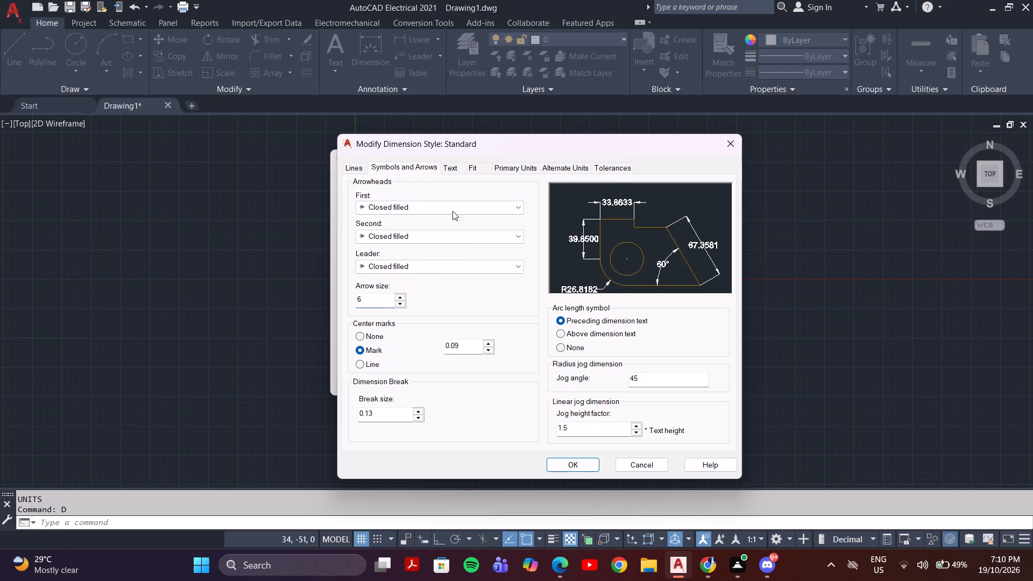
{"action": "left_click", "coordinate": [556, 468]}
{"action": "left_click", "coordinate": [599, 380]}
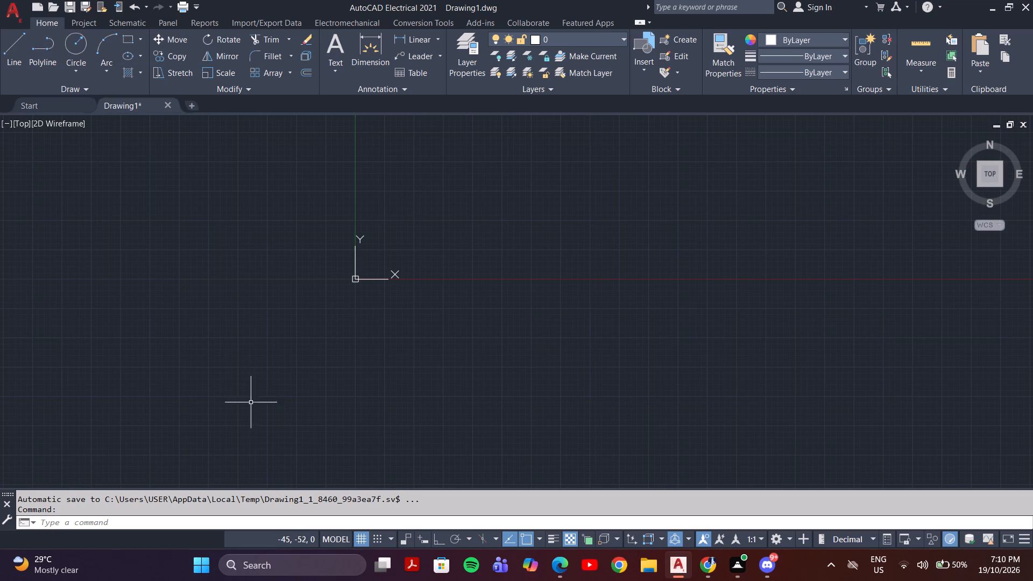
Turn on isometric drafting and switch the active drawing plane to Isoplane Top.
{"action": "key", "text": "Escape"}
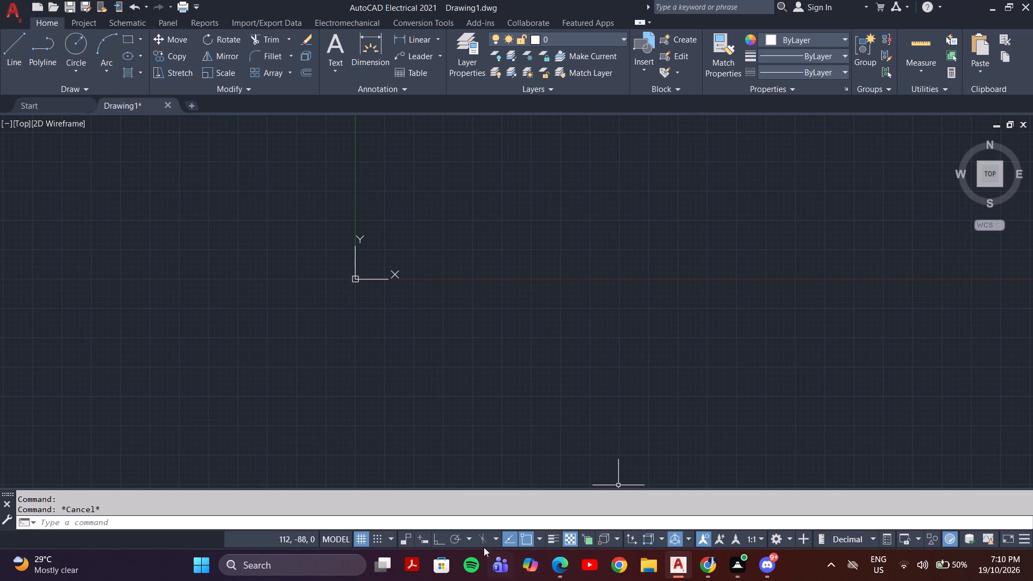
{"action": "left_click", "coordinate": [479, 541]}
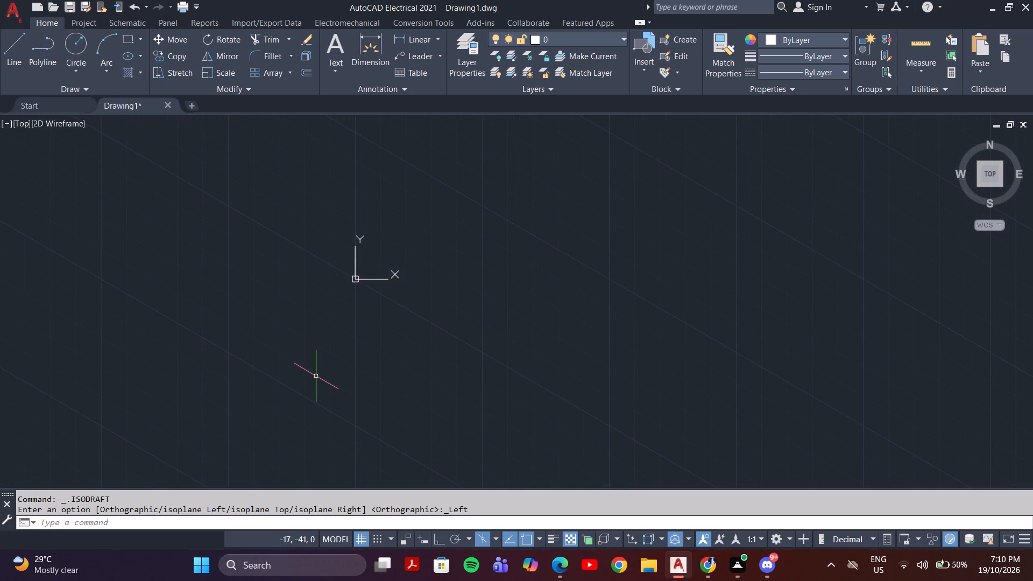
{"action": "key", "text": "F5"}
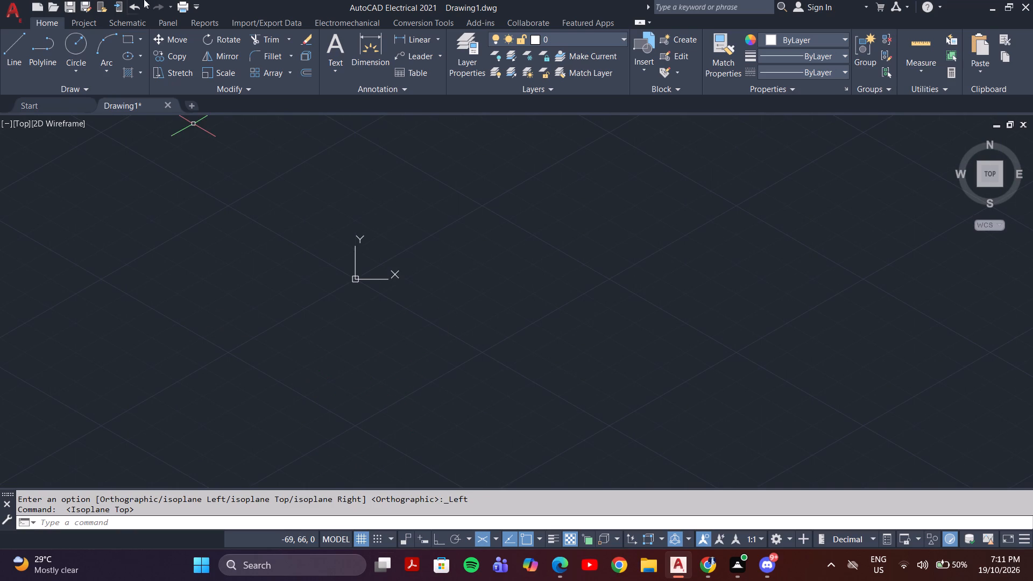
Draw an isocircle with a diameter of 180 mm on the top isoplane, centred just above and to the right of the origin.
{"action": "left_click", "coordinate": [128, 49]}
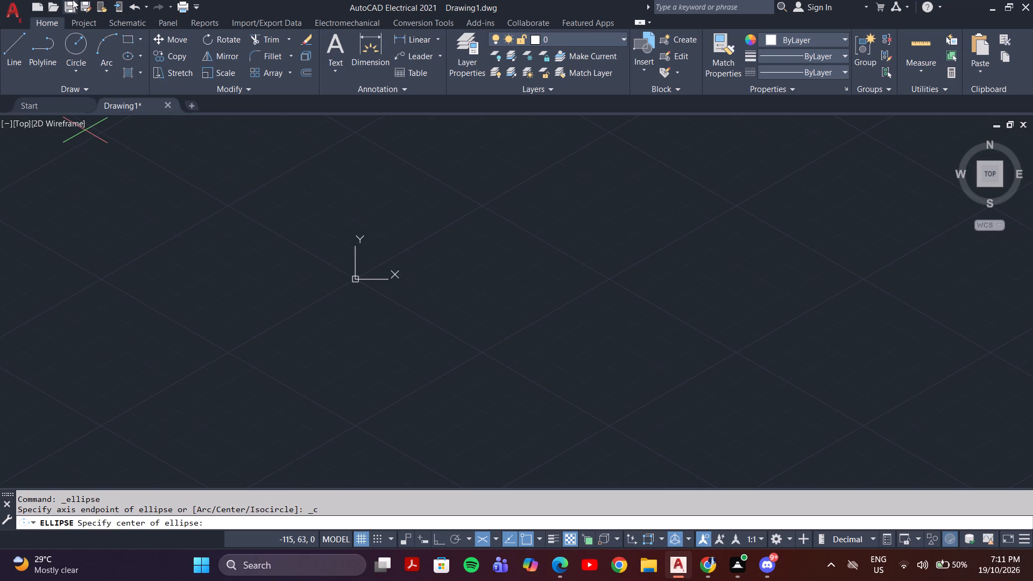
{"action": "left_click", "coordinate": [132, 55]}
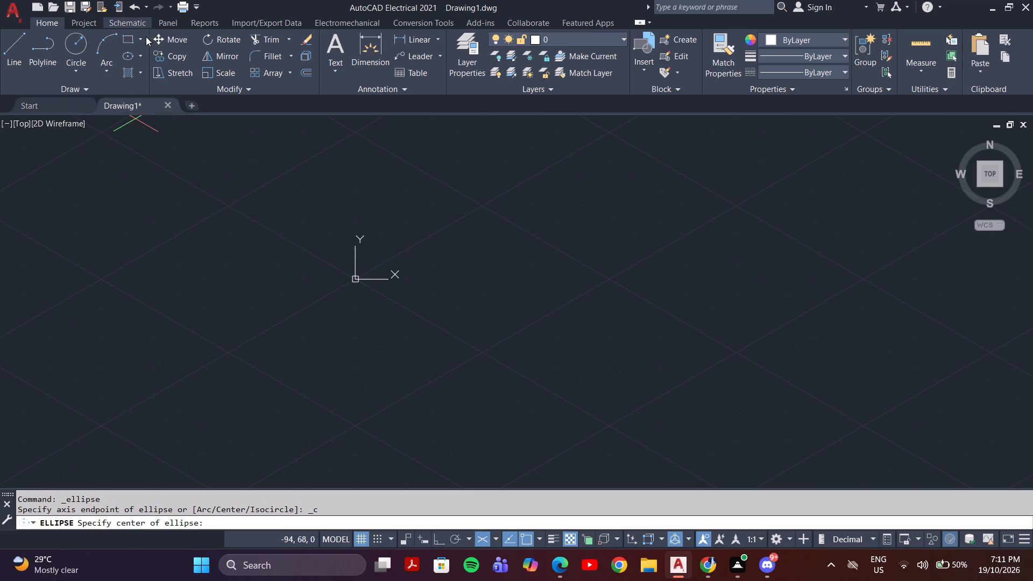
{"action": "left_click", "coordinate": [141, 53]}
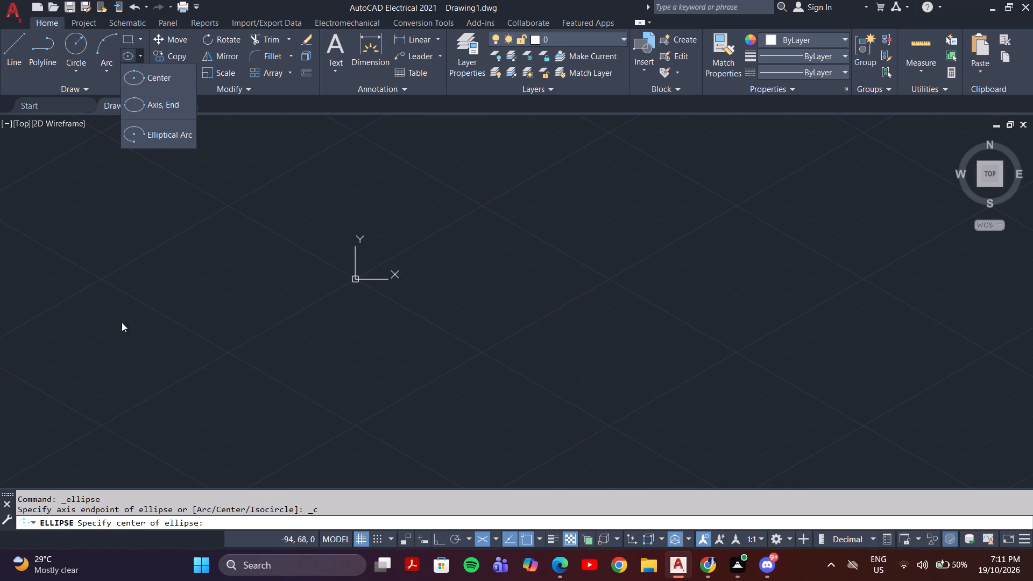
{"action": "left_click", "coordinate": [152, 99]}
{"action": "left_click", "coordinate": [346, 522]}
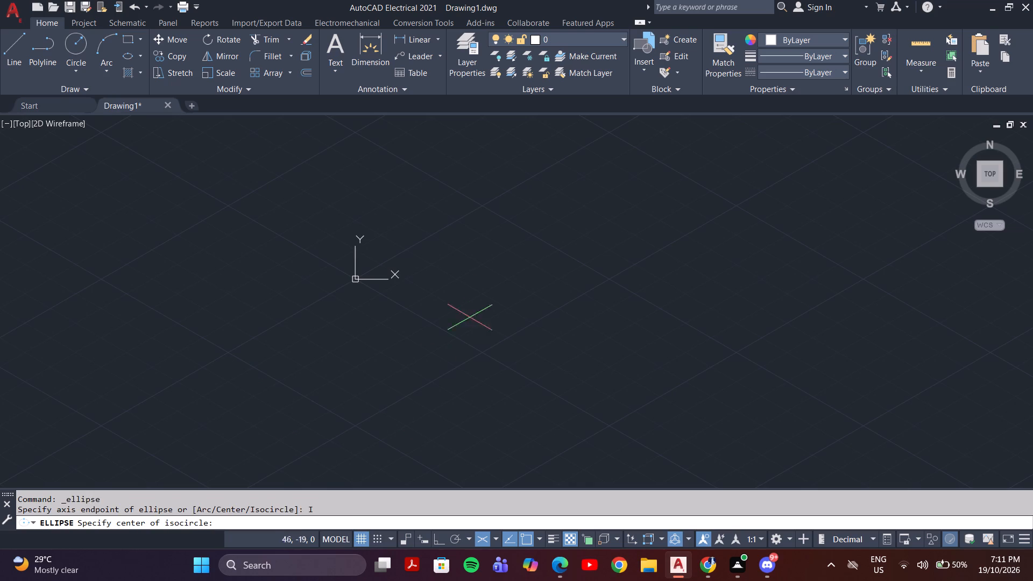
{"action": "left_click", "coordinate": [548, 237]}
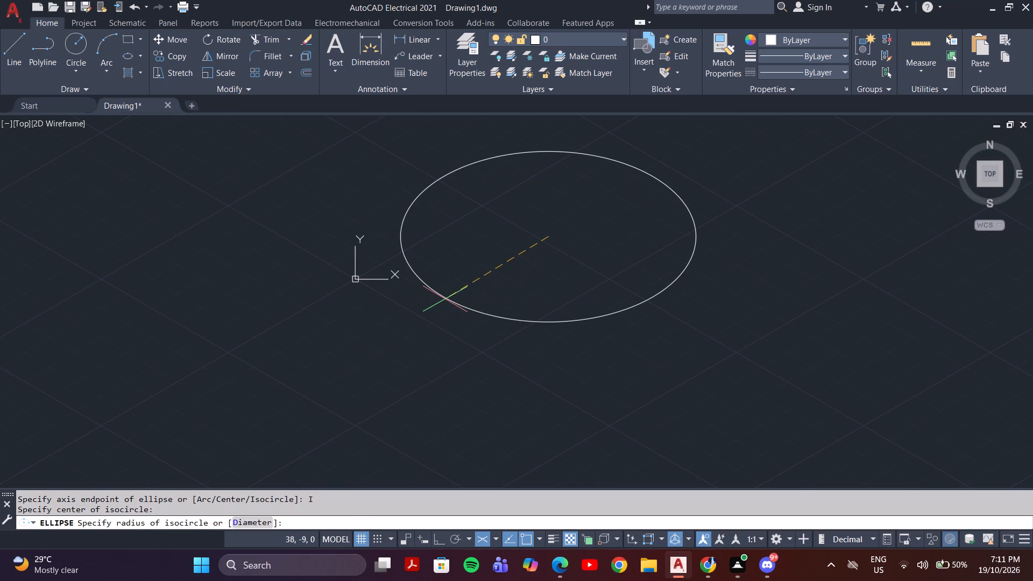
{"action": "key", "text": "d"}
{"action": "key", "text": "Return"}
{"action": "key", "text": "1"}
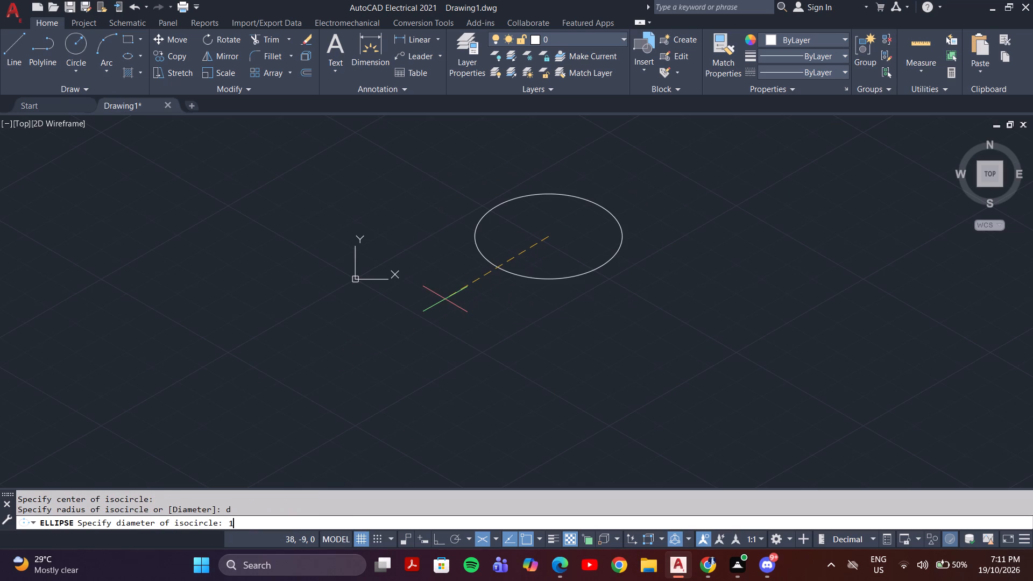
{"action": "type", "text": "80"}
{"action": "key", "text": "Return"}
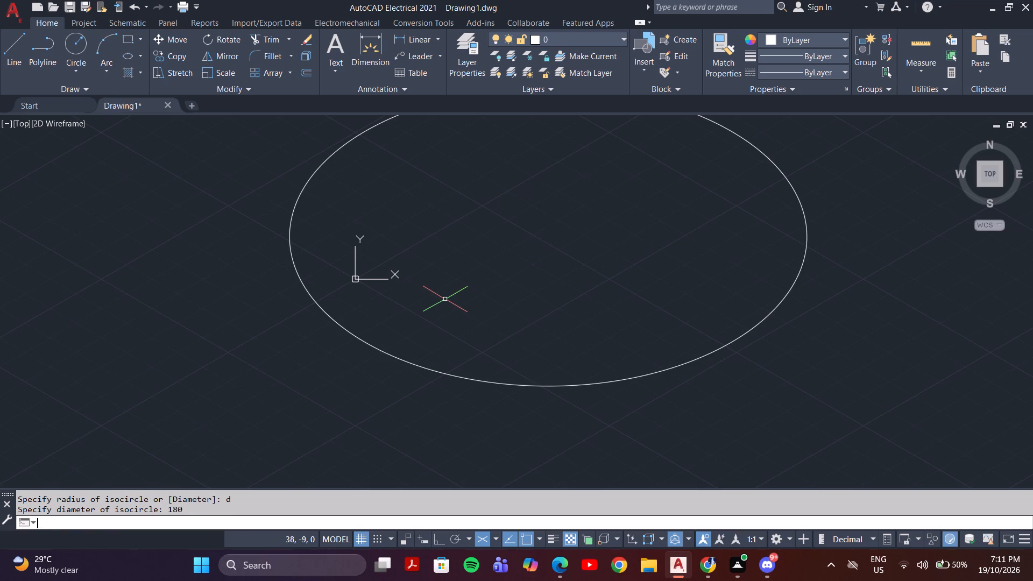
Move the 180 mm isocircle by its centre to a clear area up and to the right of the origin.
{"action": "scroll", "coordinate": [472, 346], "scroll_direction": "down", "scroll_amount": 3}
{"action": "middle_click_drag", "start_coordinate": [488, 343], "coordinate": [454, 356]}
{"action": "key", "text": "Escape"}
{"action": "left_click", "coordinate": [539, 350]}
{"action": "left_click", "coordinate": [490, 366]}
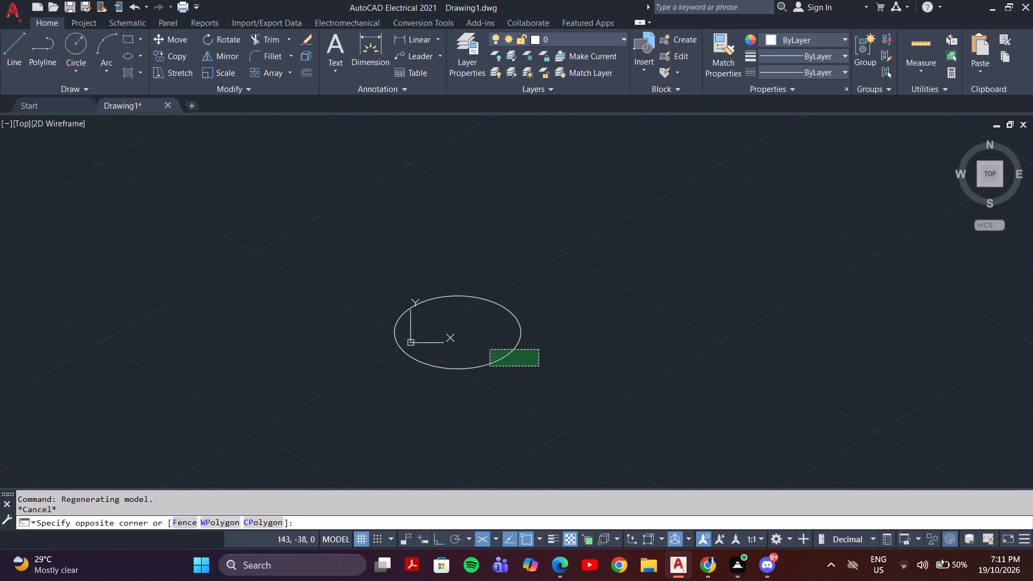
{"action": "key", "text": "m"}
{"action": "key", "text": "Return"}
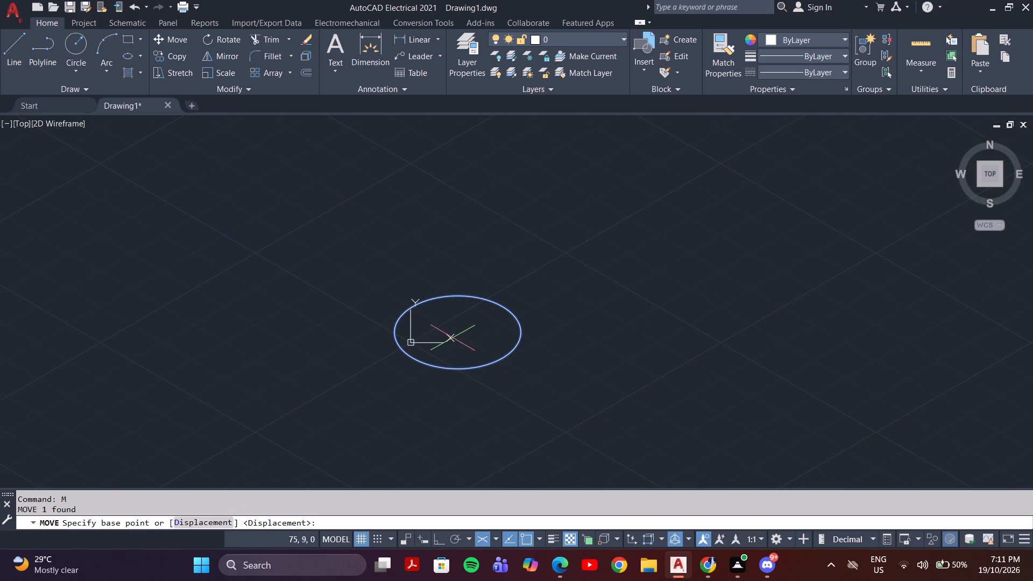
{"action": "left_click", "coordinate": [457, 333]}
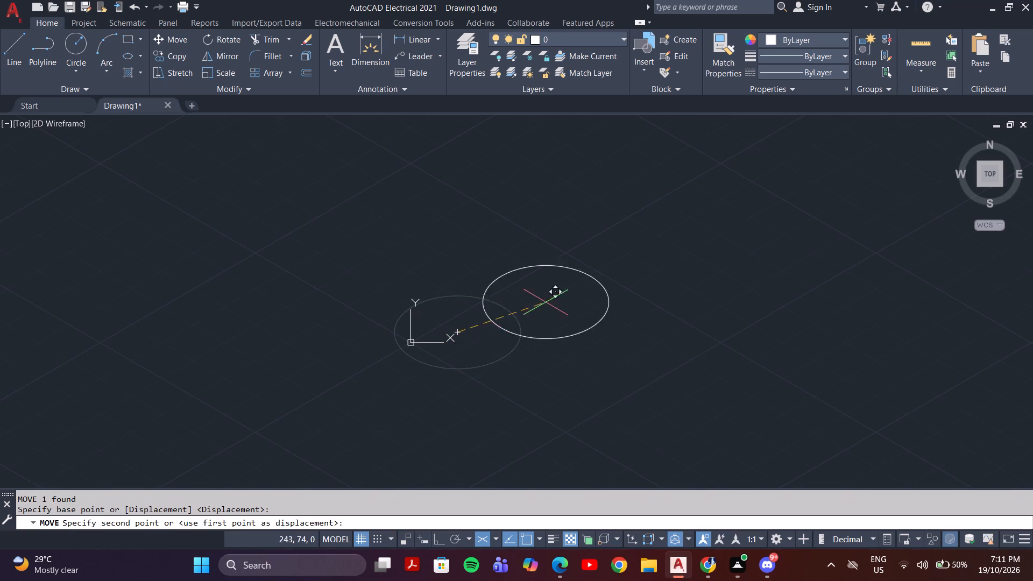
{"action": "left_click", "coordinate": [631, 261]}
Start a second isocircle on the top isoplane using the Ellipse command's Isocircle option.
{"action": "middle_click_drag", "start_coordinate": [521, 332], "coordinate": [341, 425]}
{"action": "scroll", "coordinate": [388, 383], "scroll_direction": "up", "scroll_amount": 2}
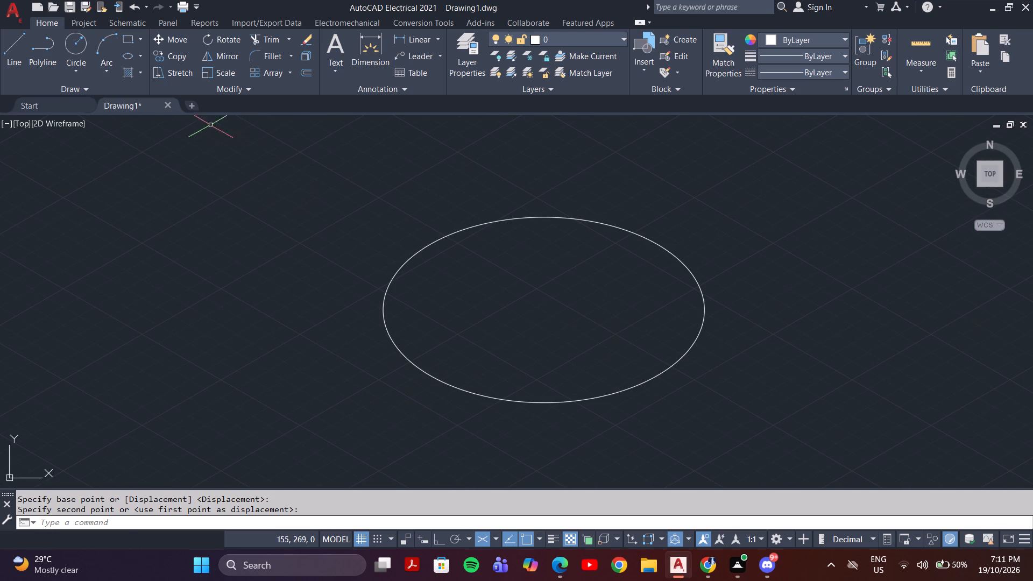
{"action": "left_click", "coordinate": [122, 51]}
{"action": "left_click", "coordinate": [141, 55]}
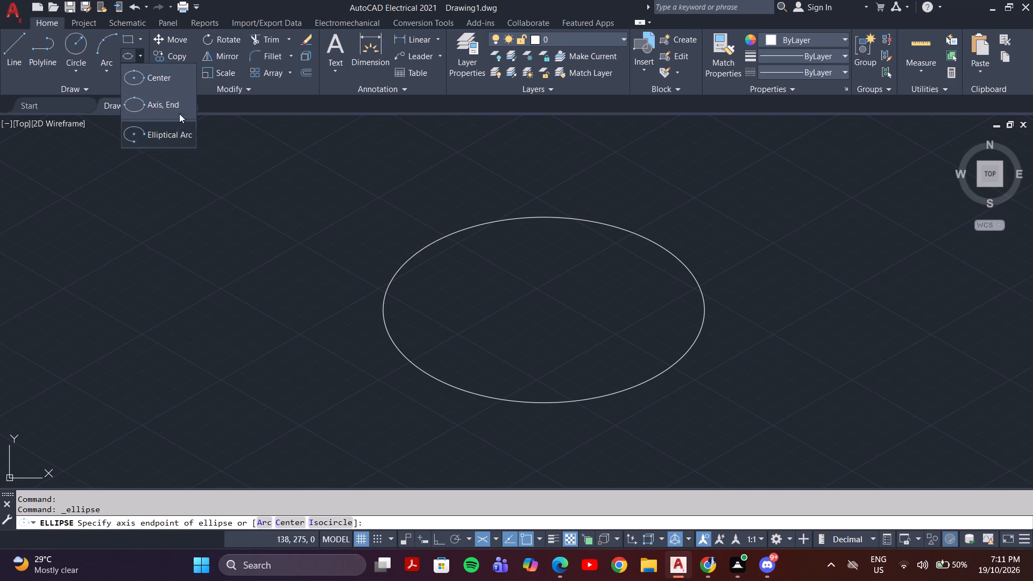
{"action": "left_click", "coordinate": [179, 101]}
{"action": "left_click", "coordinate": [328, 524]}
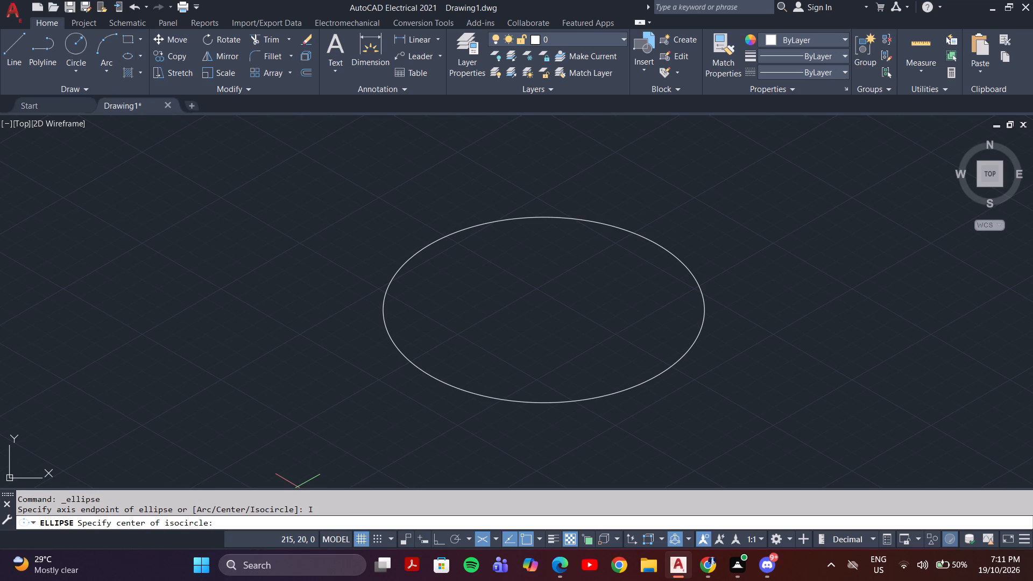
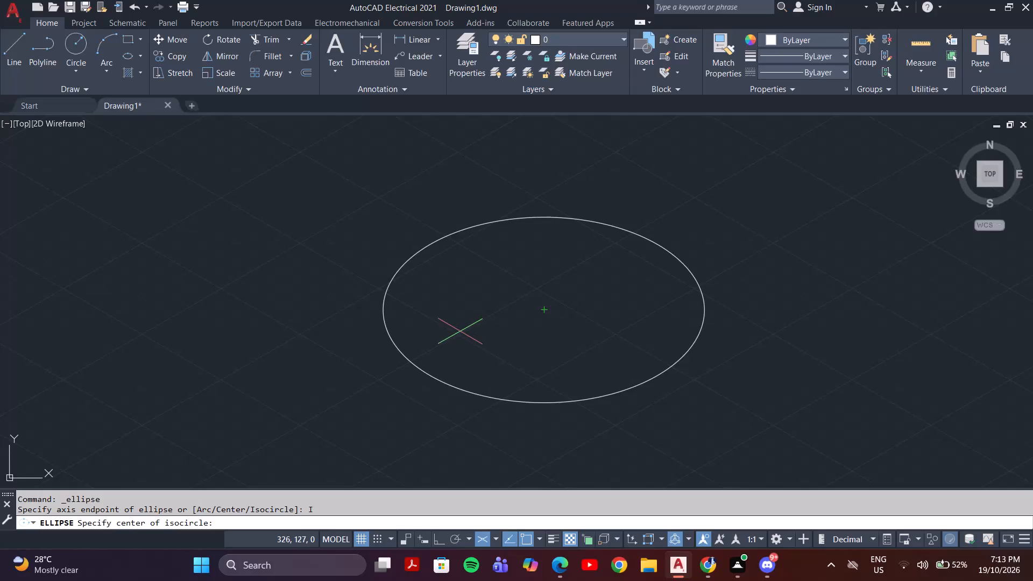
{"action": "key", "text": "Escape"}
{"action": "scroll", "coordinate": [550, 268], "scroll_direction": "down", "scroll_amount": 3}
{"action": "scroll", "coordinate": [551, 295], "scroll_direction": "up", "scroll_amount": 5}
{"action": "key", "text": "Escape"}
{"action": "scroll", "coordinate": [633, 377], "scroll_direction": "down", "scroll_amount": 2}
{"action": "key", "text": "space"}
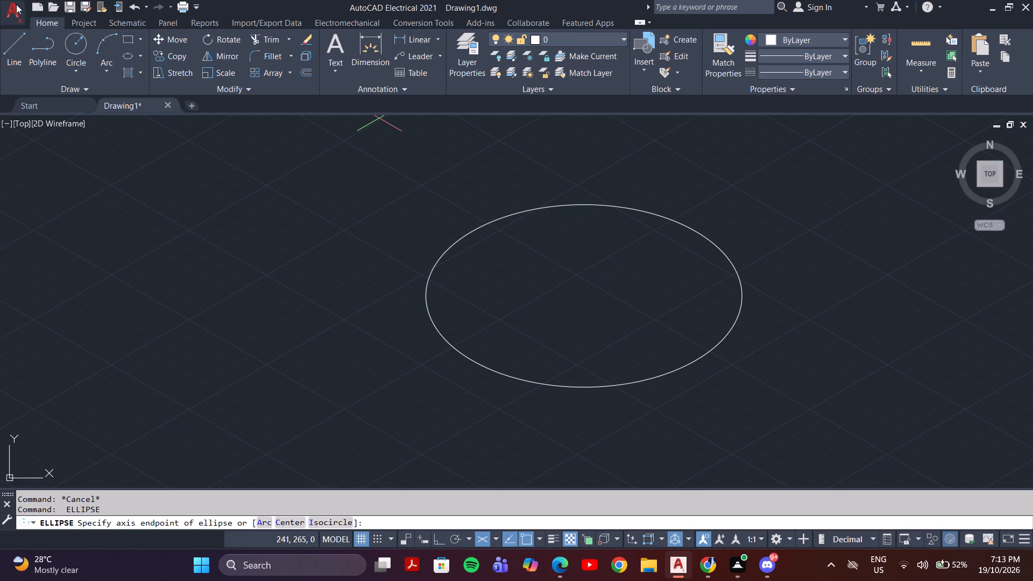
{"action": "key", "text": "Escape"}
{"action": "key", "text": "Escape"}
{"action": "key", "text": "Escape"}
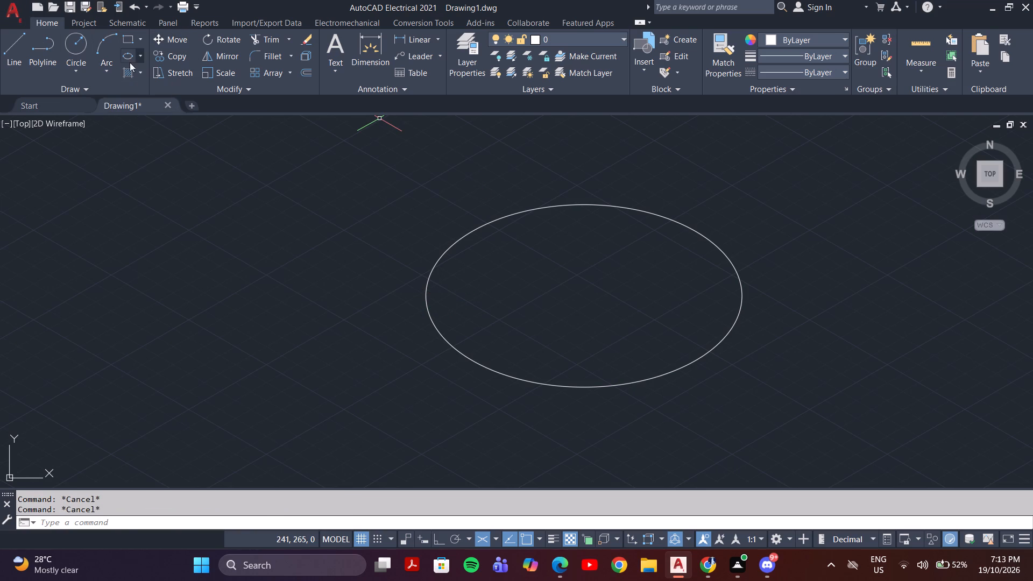
Start a second isocircle on the top isoplane with the Ellipse command, centred on the existing 180 mm isocircle's centre.
{"action": "left_click", "coordinate": [121, 61]}
{"action": "left_click", "coordinate": [139, 61]}
{"action": "left_click", "coordinate": [316, 523]}
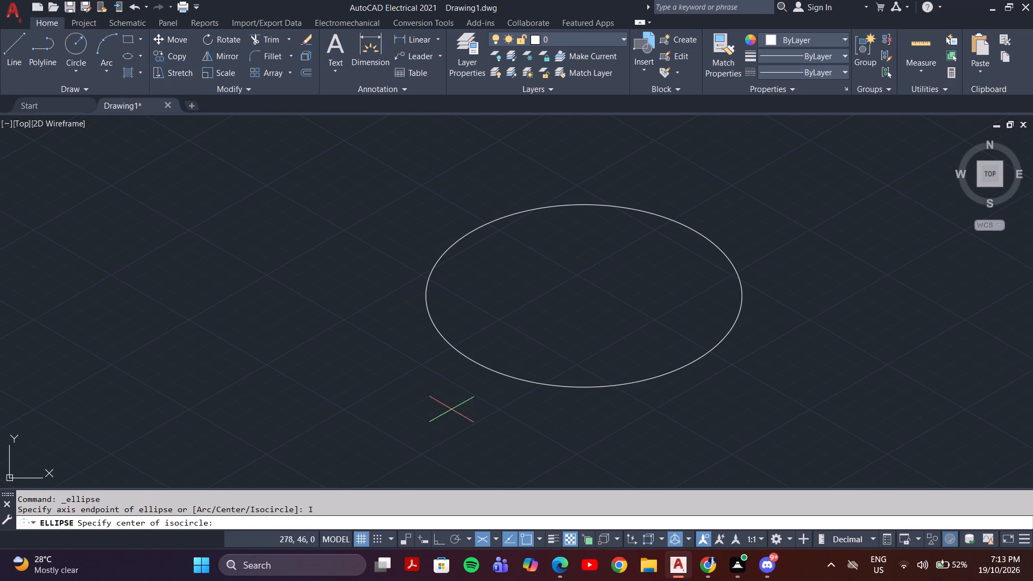
{"action": "left_click", "coordinate": [583, 296]}
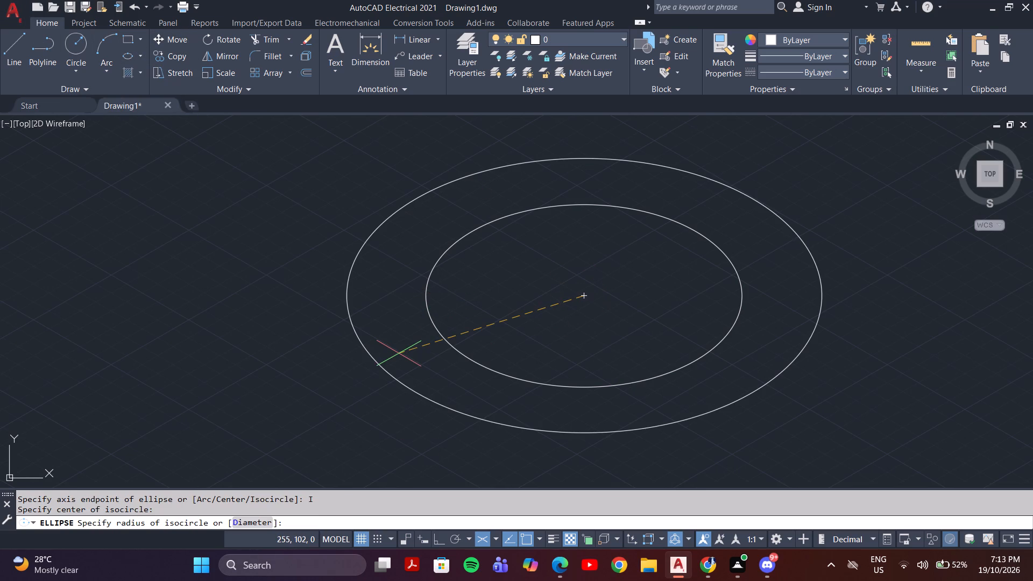
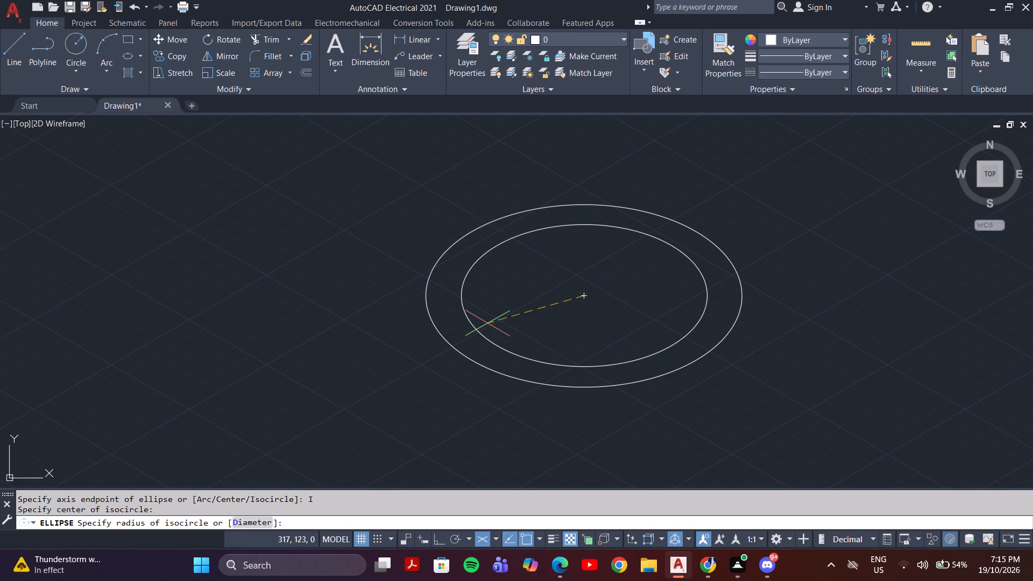
Give the inner concentric isocircle a radius of 65 mm.
{"action": "type", "text": "65"}
{"action": "key", "text": "Return"}
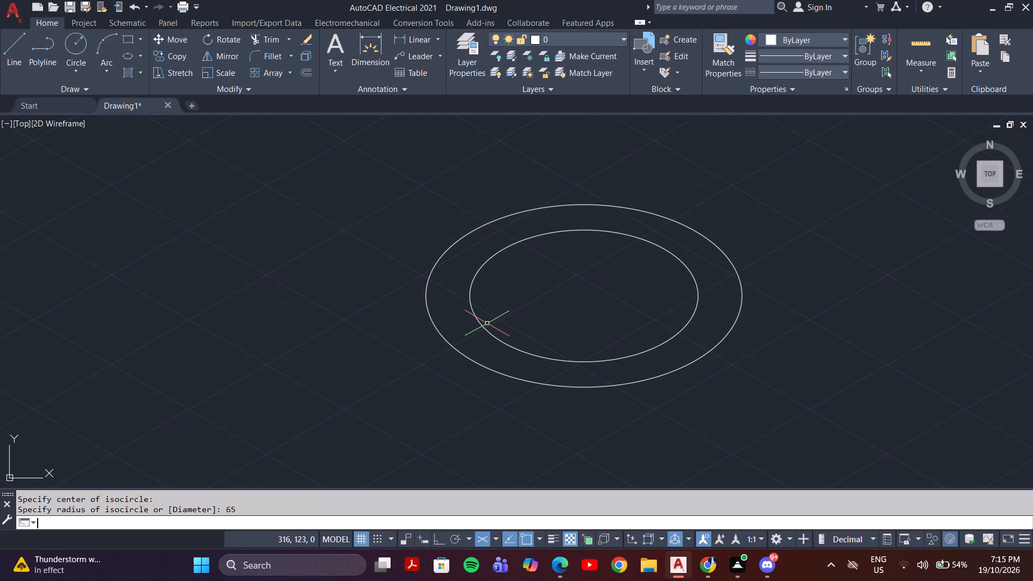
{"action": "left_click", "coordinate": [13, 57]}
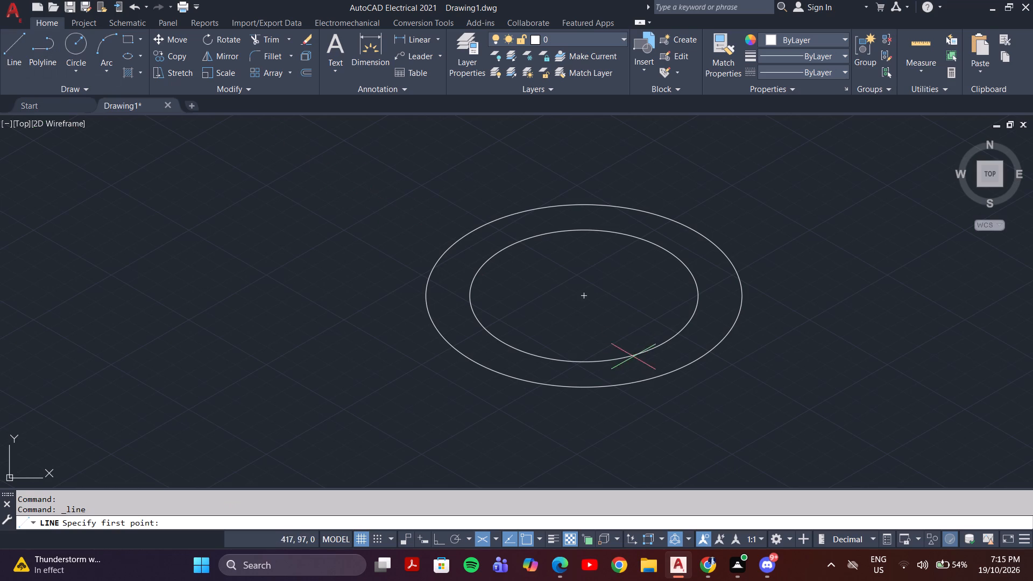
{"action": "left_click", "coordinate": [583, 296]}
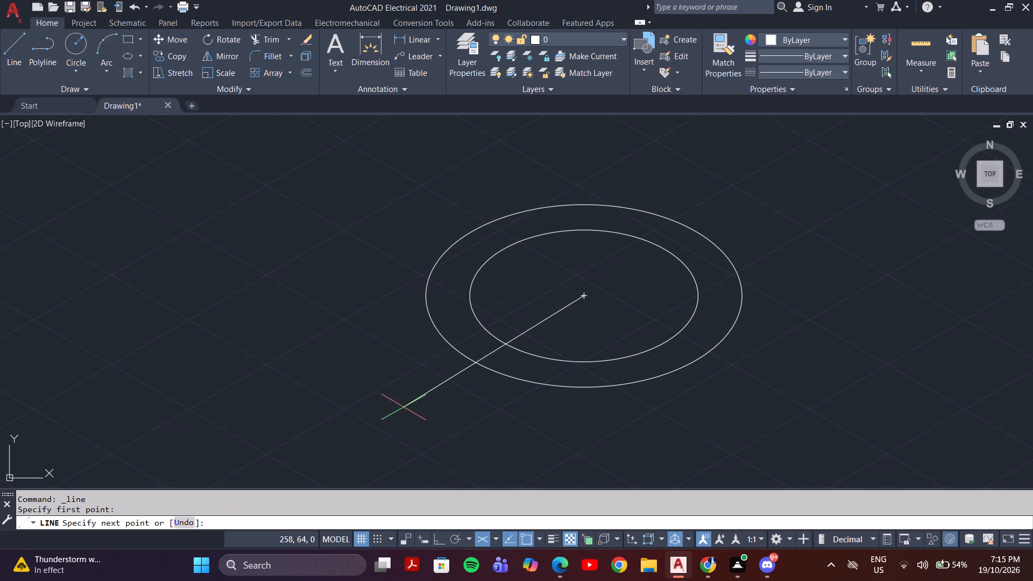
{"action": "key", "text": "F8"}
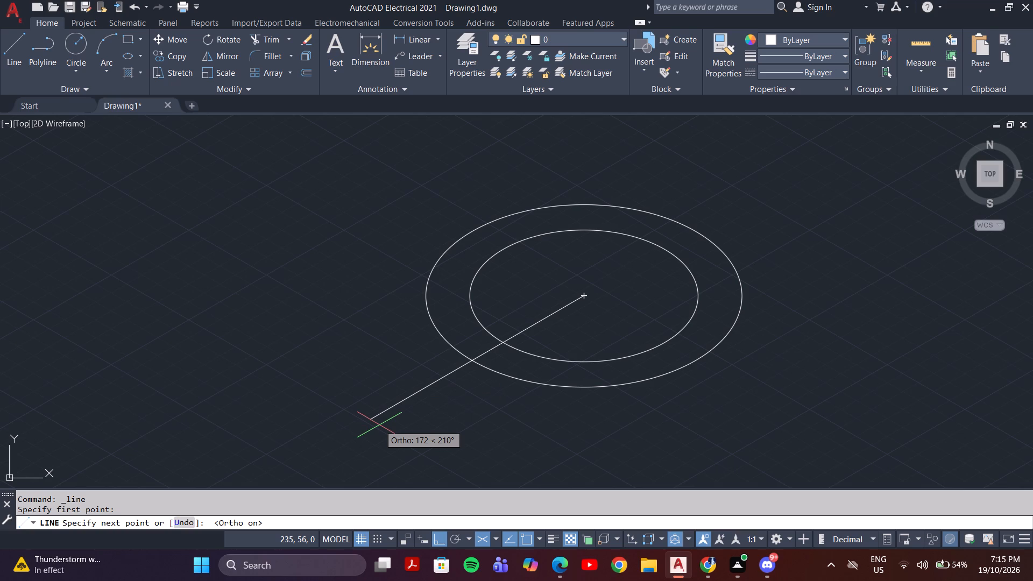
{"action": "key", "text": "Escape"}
Start a line at the isocircles' shared centre and direct it vertically upward, using the right isoplane with Ortho on.
{"action": "scroll", "coordinate": [435, 388], "scroll_direction": "down", "scroll_amount": 2}
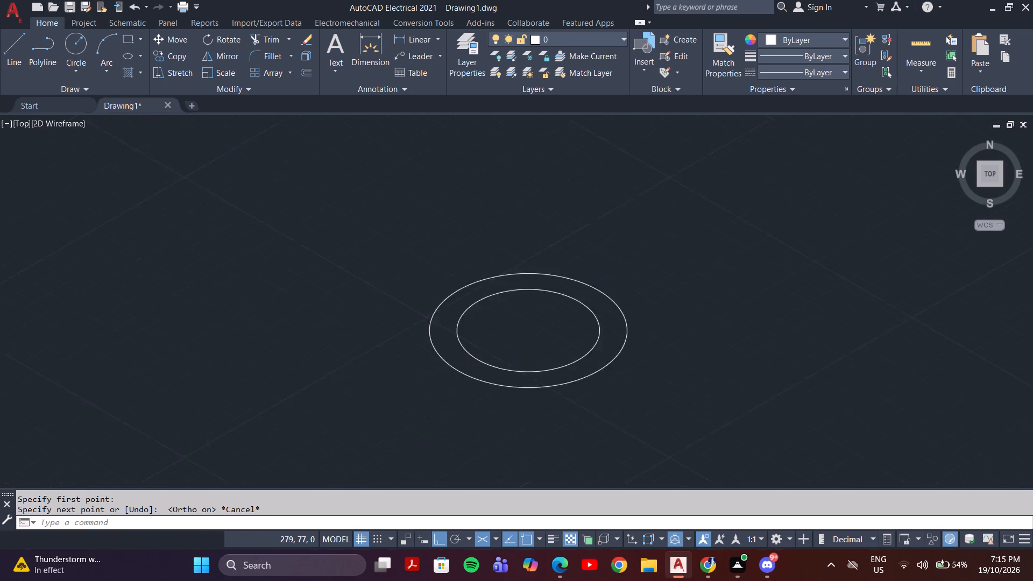
{"action": "scroll", "coordinate": [435, 388], "scroll_direction": "down", "scroll_amount": 1}
{"action": "middle_click_drag", "start_coordinate": [480, 366], "coordinate": [401, 410]}
{"action": "scroll", "coordinate": [400, 404], "scroll_direction": "up", "scroll_amount": 3}
{"action": "middle_click_drag", "start_coordinate": [406, 393], "coordinate": [452, 355]}
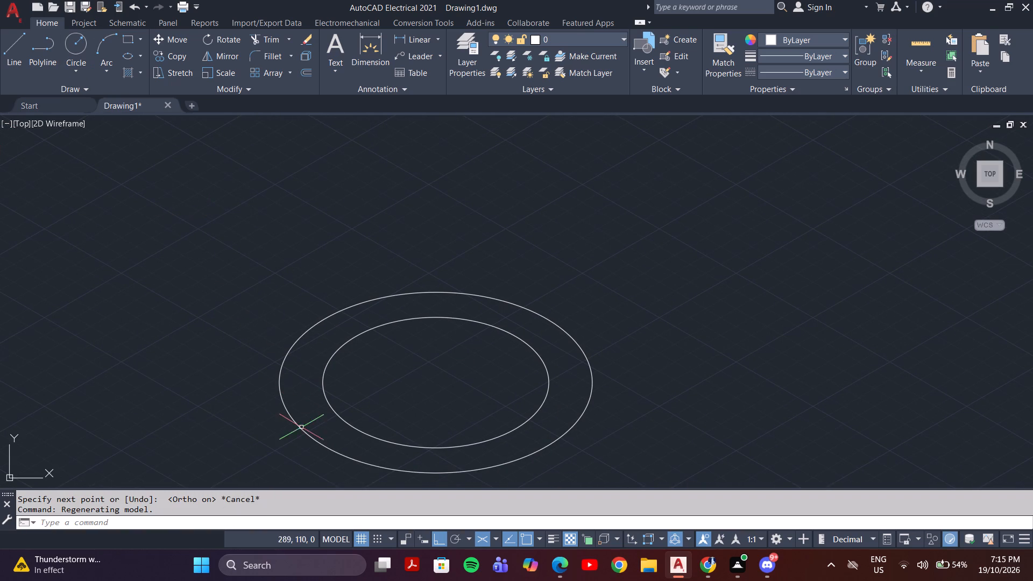
{"action": "left_click", "coordinate": [11, 49]}
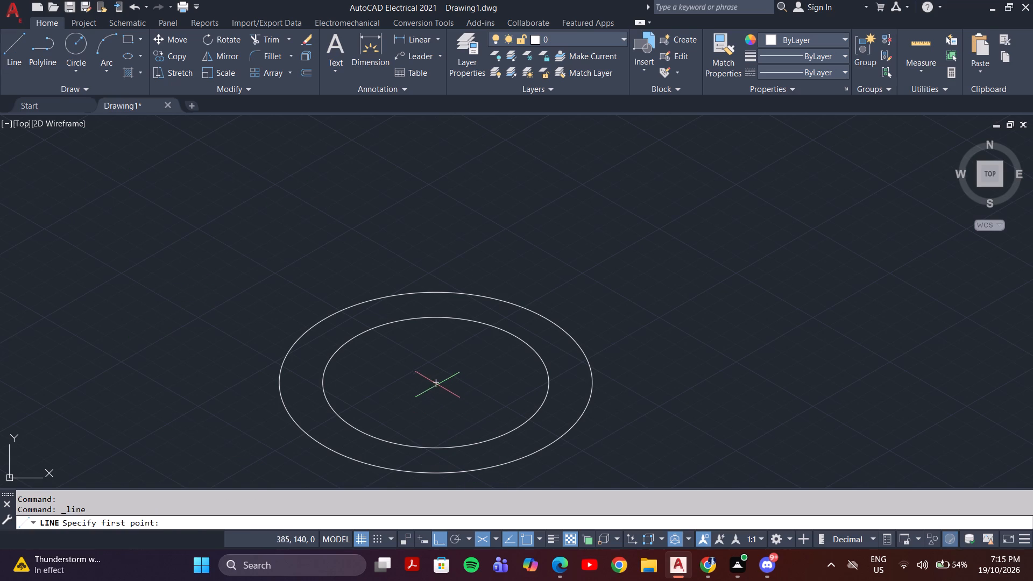
{"action": "left_click", "coordinate": [436, 383]}
{"action": "key", "text": "F8"}
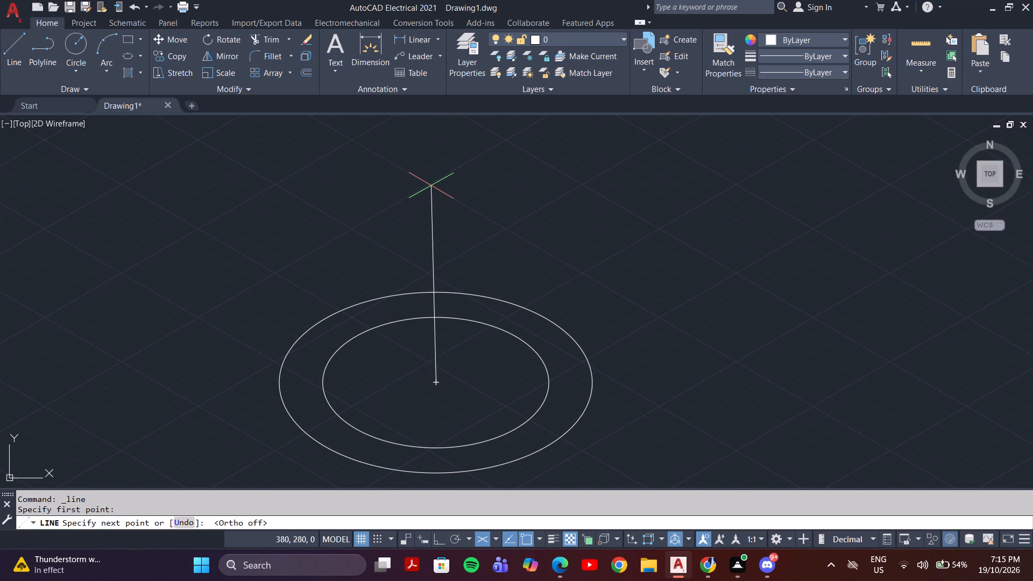
{"action": "key", "text": "F5"}
{"action": "key", "text": "F8"}
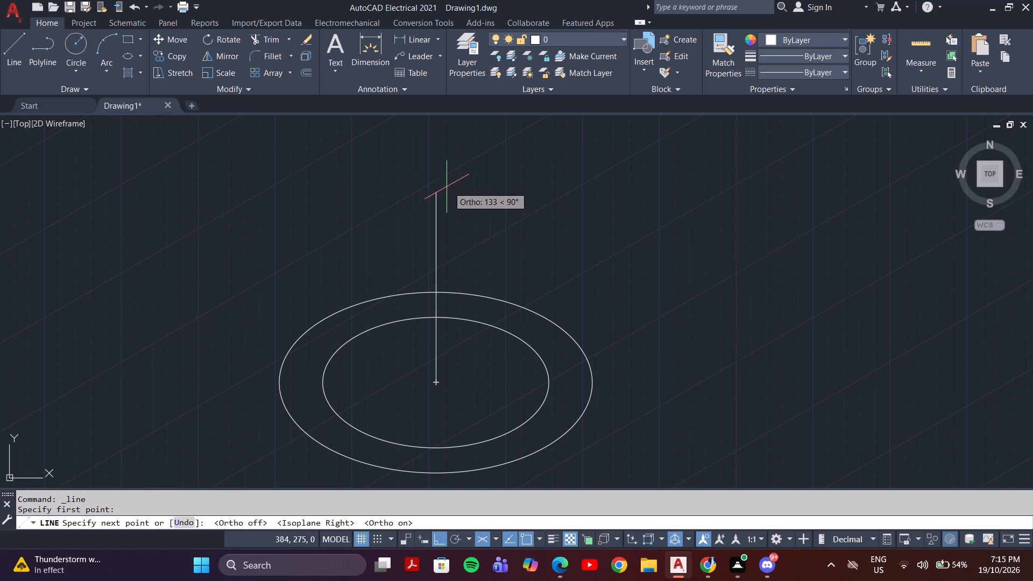
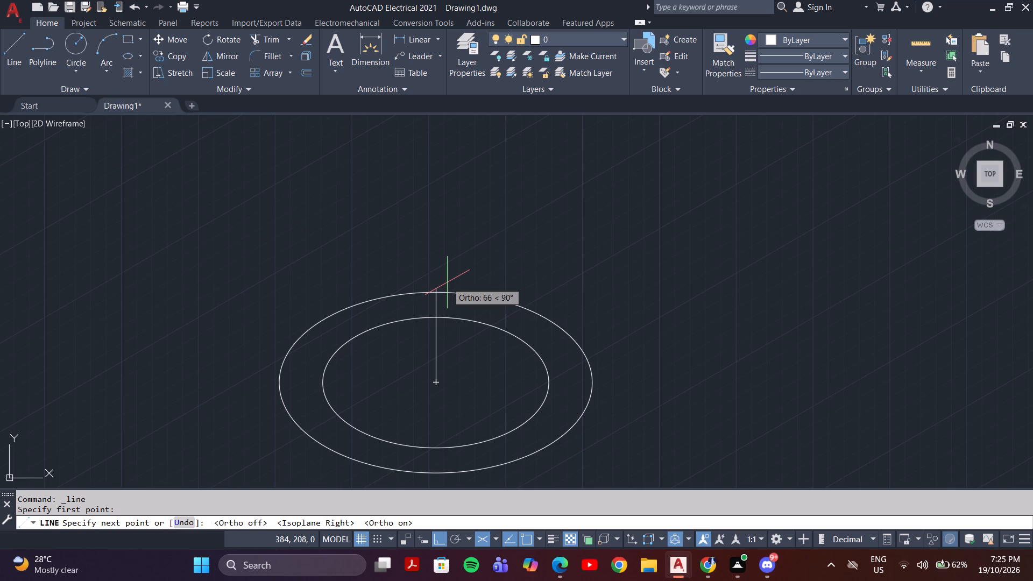
Finish the vertical line from the isocircles' centre with its upper end well above the outer isocircle, about 170 mm long.
{"action": "middle_click_drag", "start_coordinate": [424, 216], "coordinate": [428, 227]}
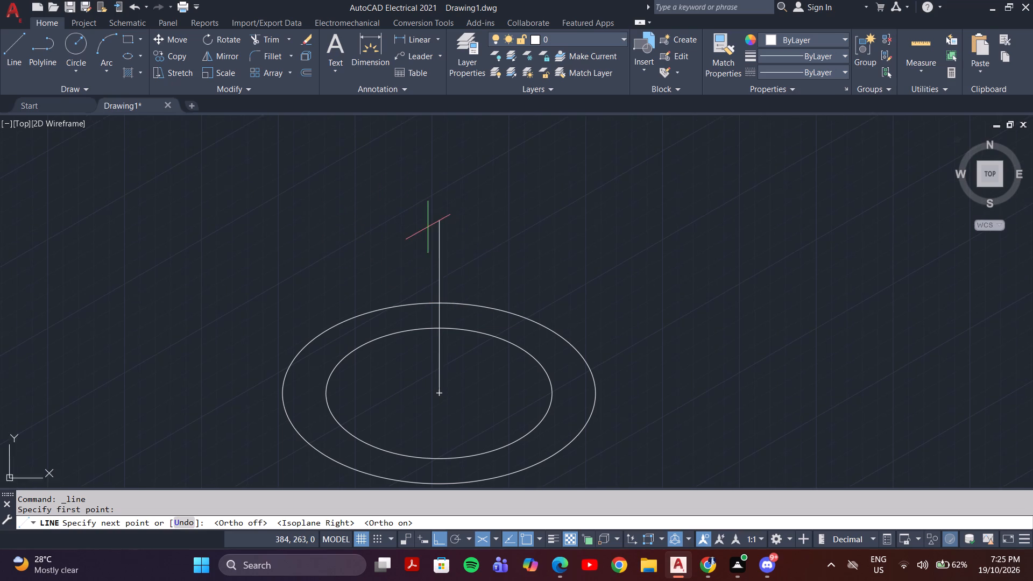
{"action": "scroll", "coordinate": [428, 227], "scroll_direction": "down", "scroll_amount": 2}
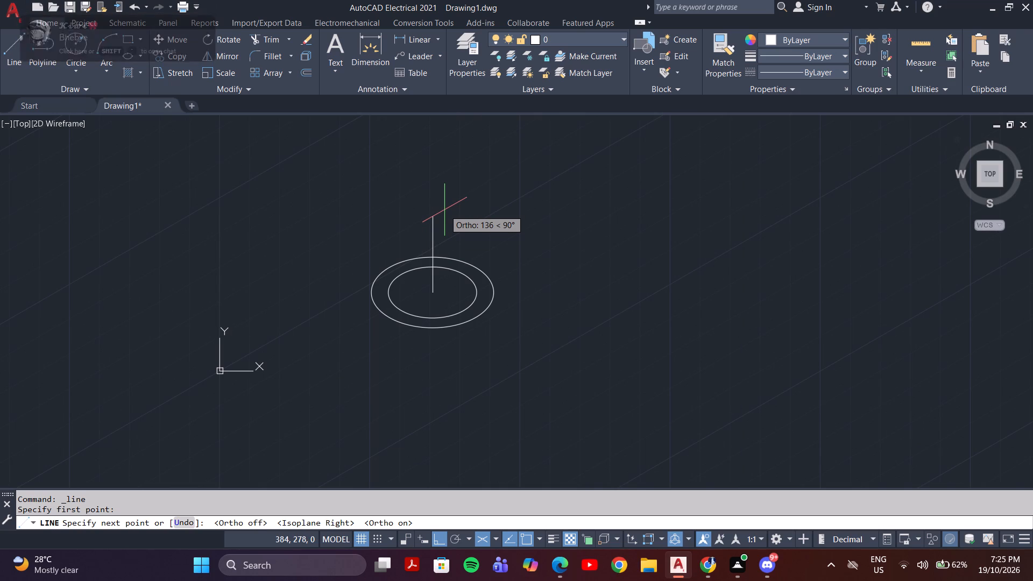
{"action": "scroll", "coordinate": [444, 210], "scroll_direction": "down", "scroll_amount": 1}
{"action": "middle_click_drag", "start_coordinate": [444, 210], "coordinate": [441, 245]}
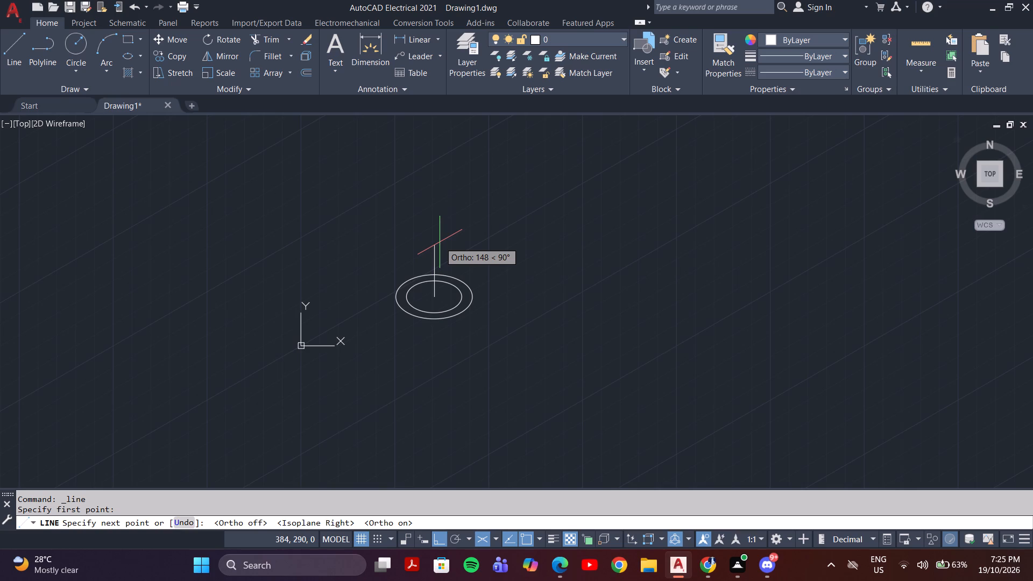
{"action": "scroll", "coordinate": [417, 229], "scroll_direction": "up", "scroll_amount": 2}
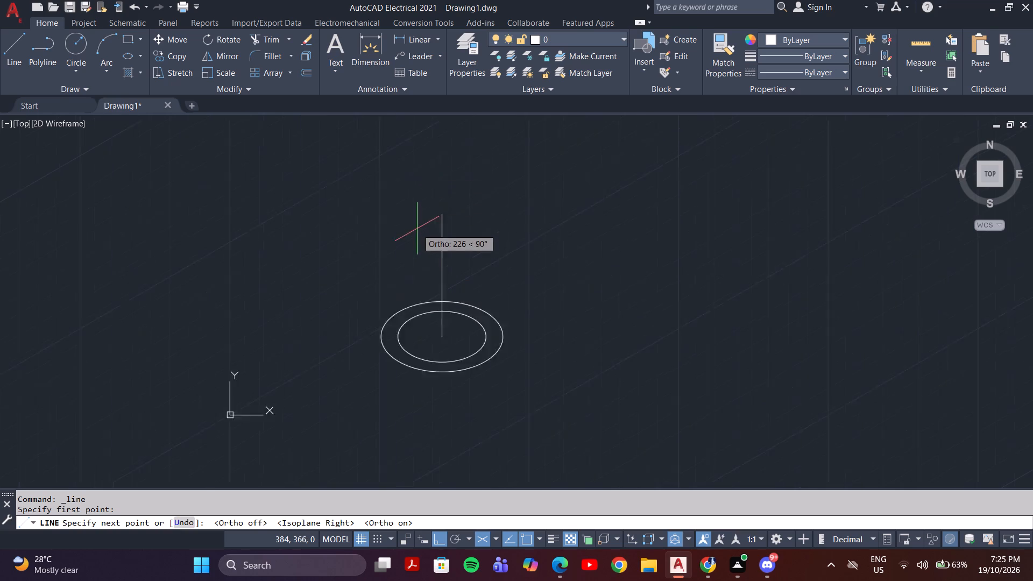
{"action": "scroll", "coordinate": [417, 229], "scroll_direction": "up", "scroll_amount": 1}
{"action": "middle_click_drag", "start_coordinate": [462, 281], "coordinate": [520, 193]}
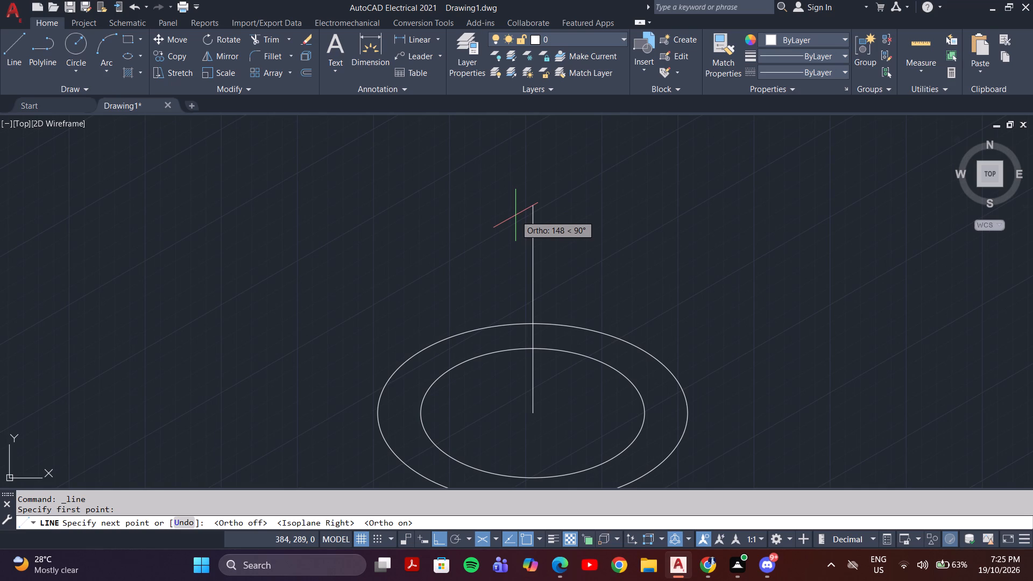
{"action": "left_click", "coordinate": [535, 172]}
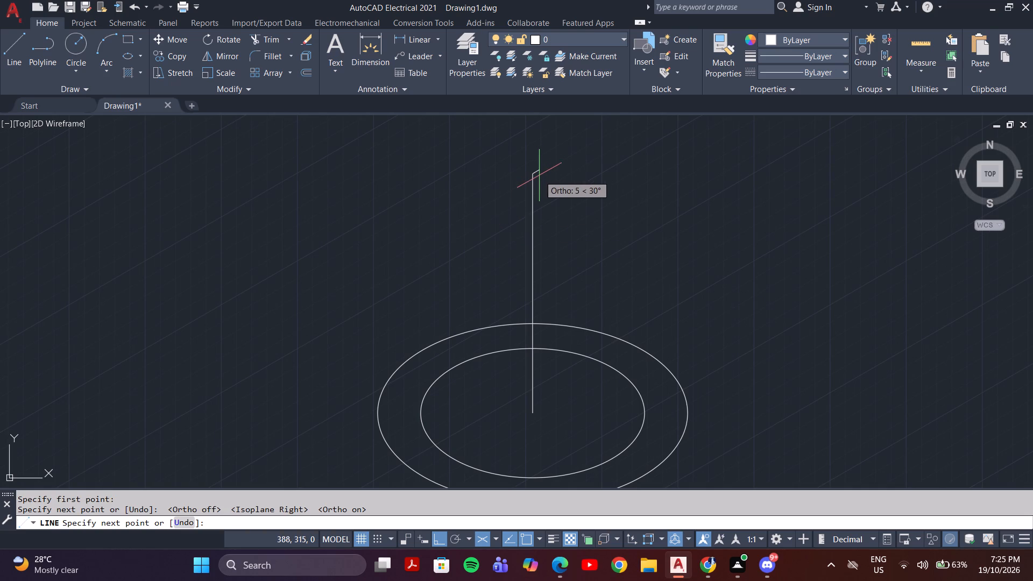
{"action": "key", "text": "Escape"}
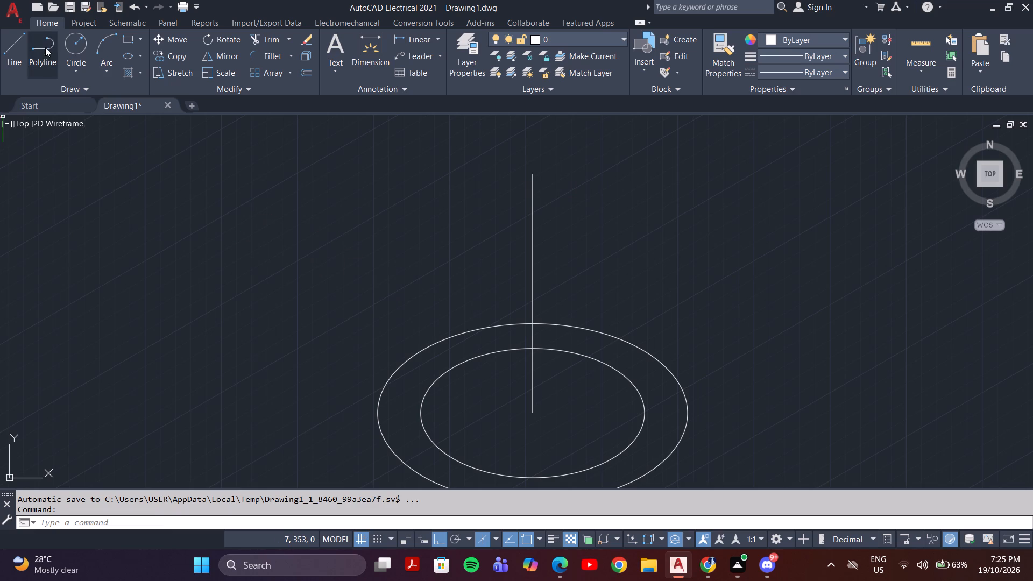
Draw an isocircle of diameter 130 mm in the top isoplane, centred on the upper end of the vertical line.
{"action": "left_click", "coordinate": [131, 52]}
{"action": "left_click", "coordinate": [330, 522]}
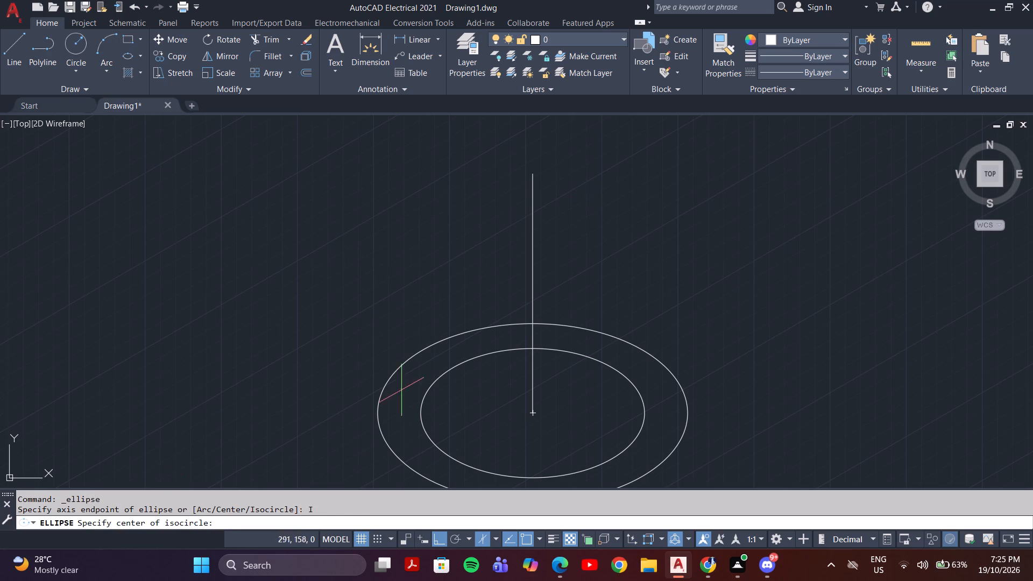
{"action": "key", "text": "F5"}
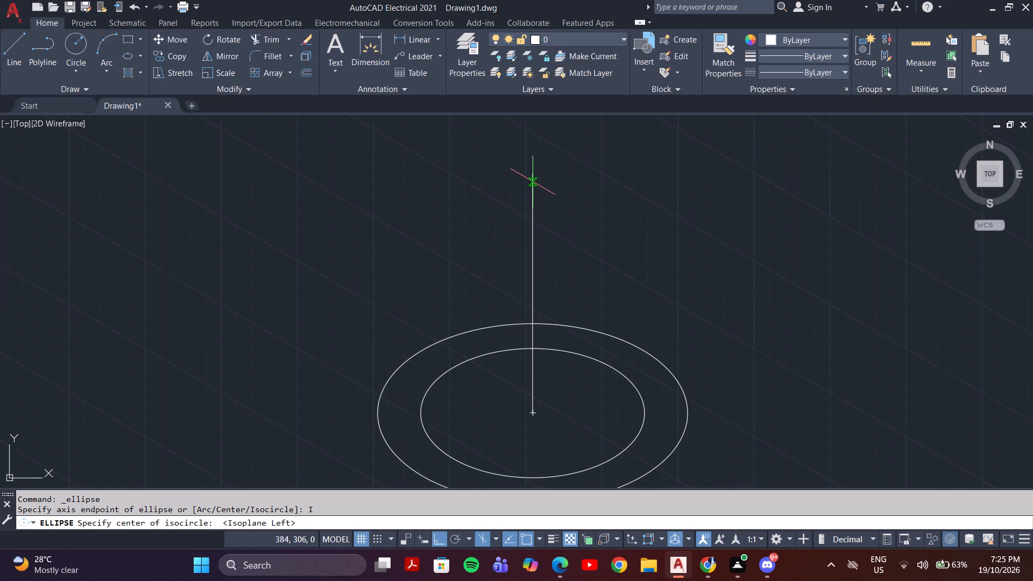
{"action": "key", "text": "F5"}
{"action": "left_click", "coordinate": [533, 172]}
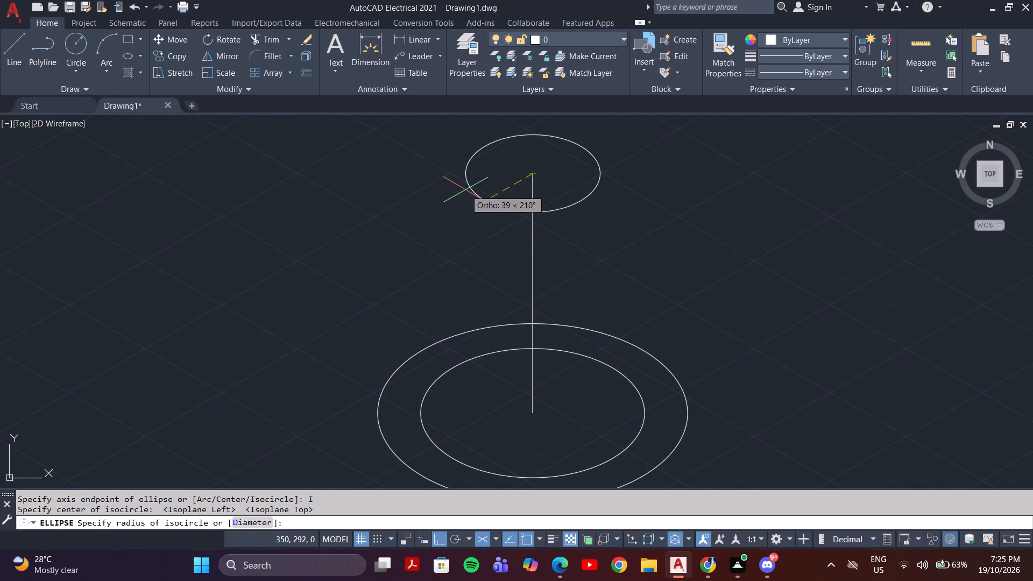
{"action": "key", "text": "d"}
{"action": "key", "text": "Return"}
{"action": "type", "text": "130"}
{"action": "key", "text": "Return"}
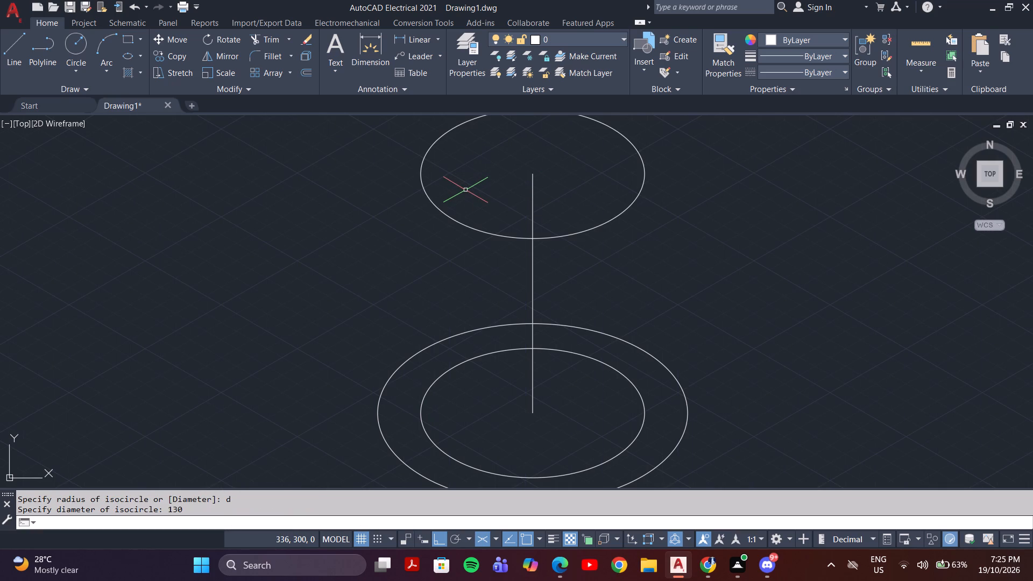
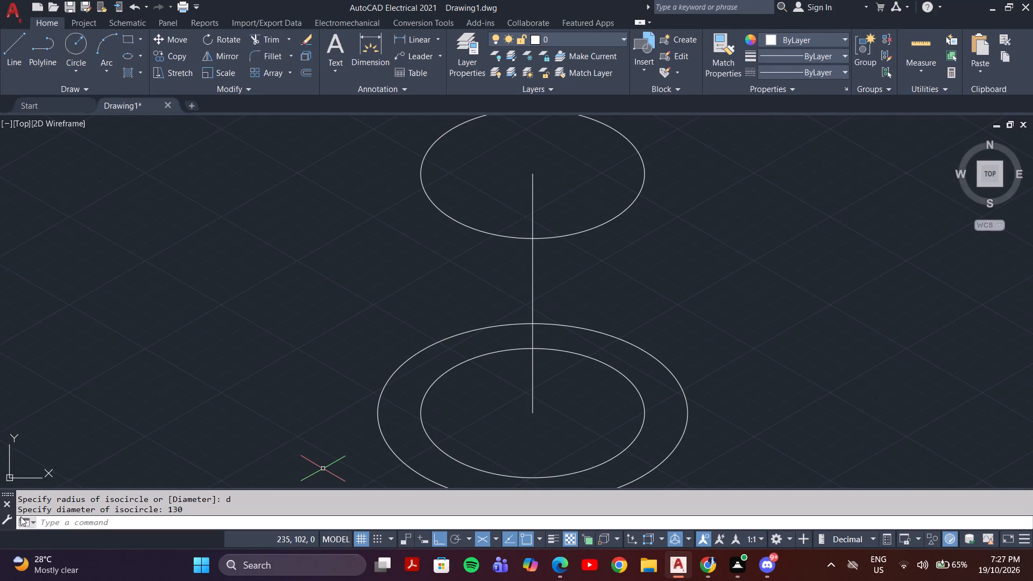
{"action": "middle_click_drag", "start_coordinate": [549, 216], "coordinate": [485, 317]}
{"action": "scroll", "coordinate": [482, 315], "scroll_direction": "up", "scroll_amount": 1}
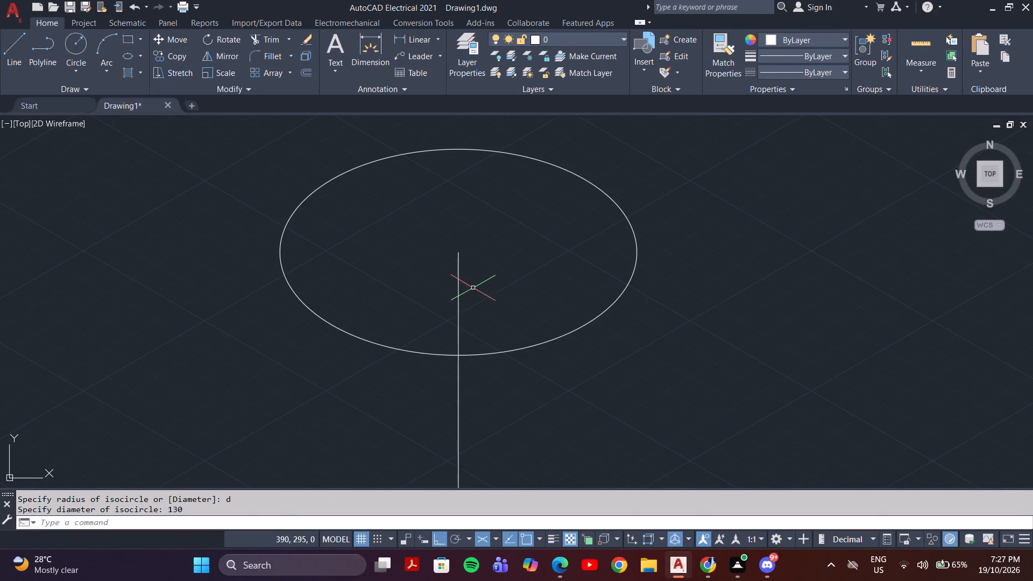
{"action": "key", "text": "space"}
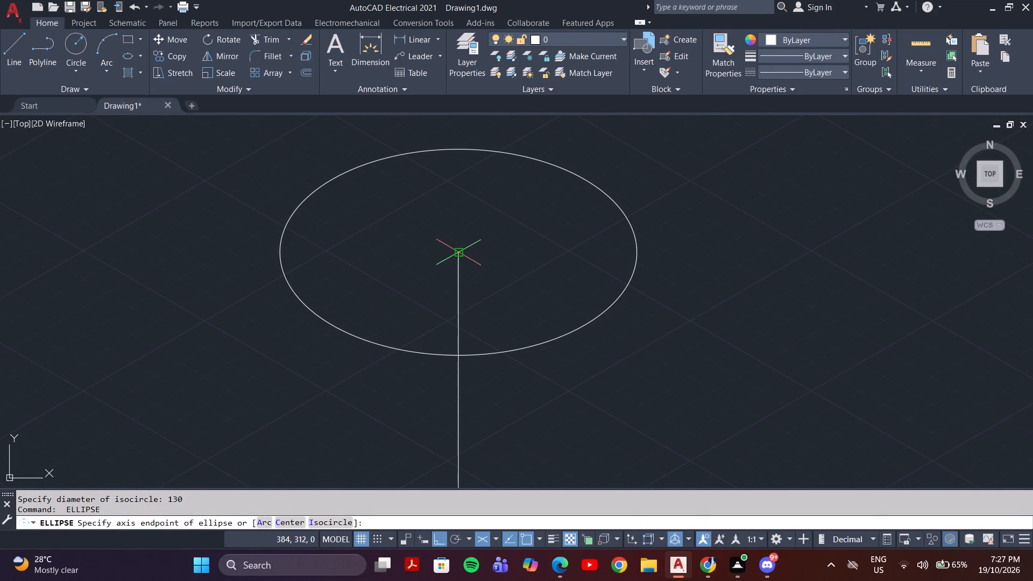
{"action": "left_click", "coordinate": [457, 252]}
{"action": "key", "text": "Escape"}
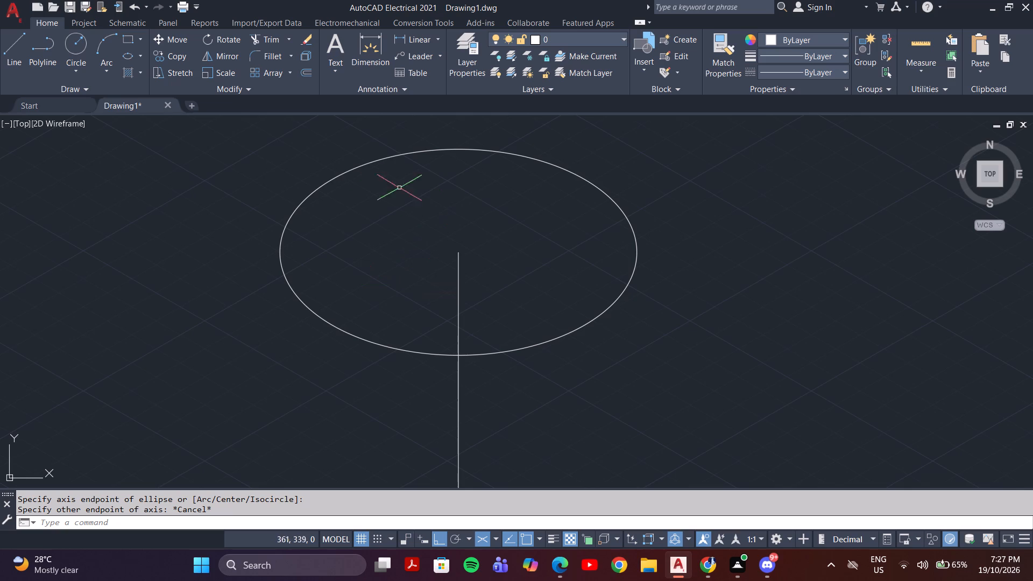
Draw an isocircle of diameter 100 mm in the top isoplane, centred on the upper end of the vertical line.
{"action": "left_click", "coordinate": [125, 56]}
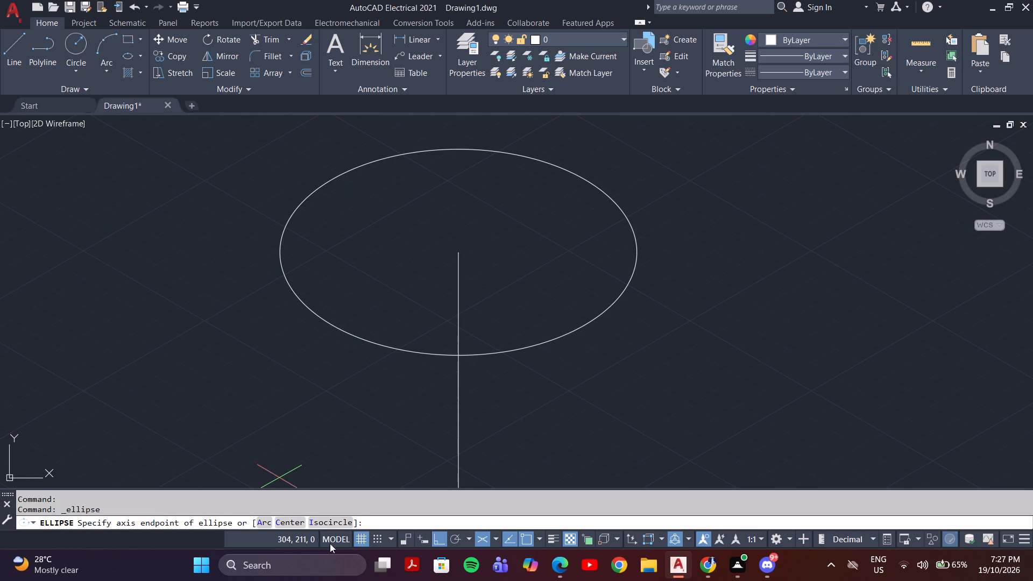
{"action": "left_click", "coordinate": [321, 522]}
{"action": "left_click", "coordinate": [459, 253]}
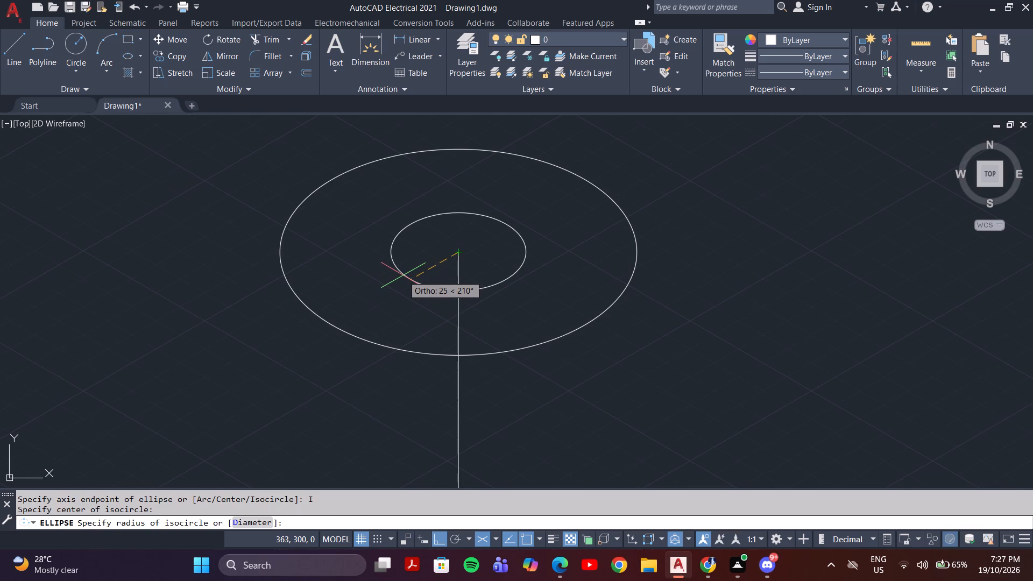
{"action": "key", "text": "d"}
{"action": "key", "text": "Return"}
{"action": "type", "text": "100"}
{"action": "key", "text": "Return"}
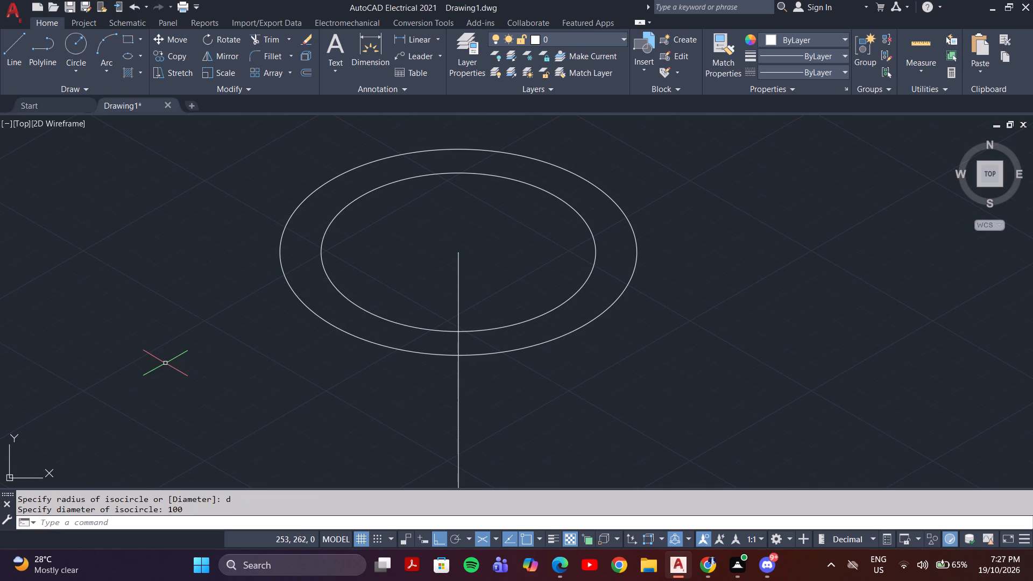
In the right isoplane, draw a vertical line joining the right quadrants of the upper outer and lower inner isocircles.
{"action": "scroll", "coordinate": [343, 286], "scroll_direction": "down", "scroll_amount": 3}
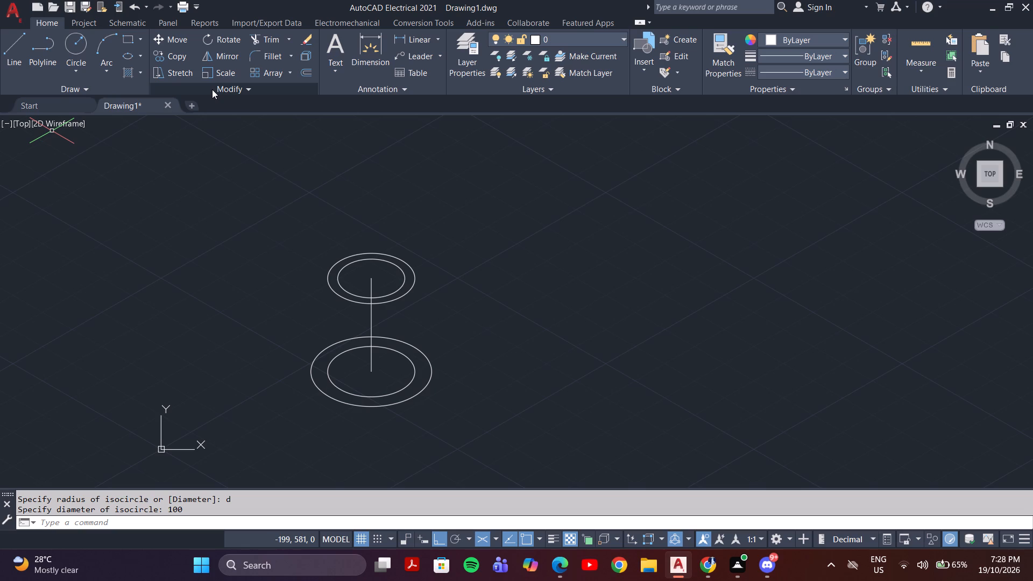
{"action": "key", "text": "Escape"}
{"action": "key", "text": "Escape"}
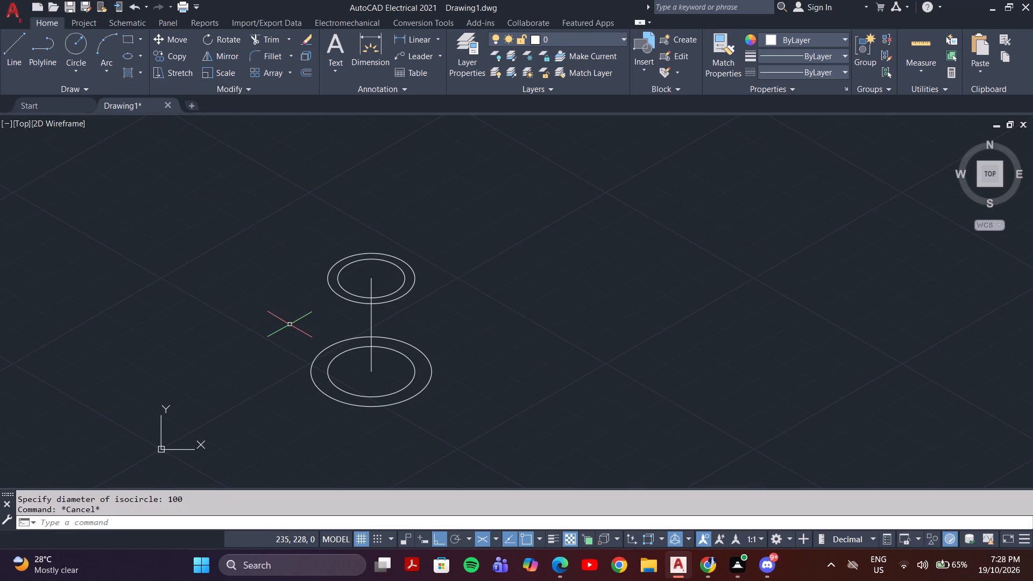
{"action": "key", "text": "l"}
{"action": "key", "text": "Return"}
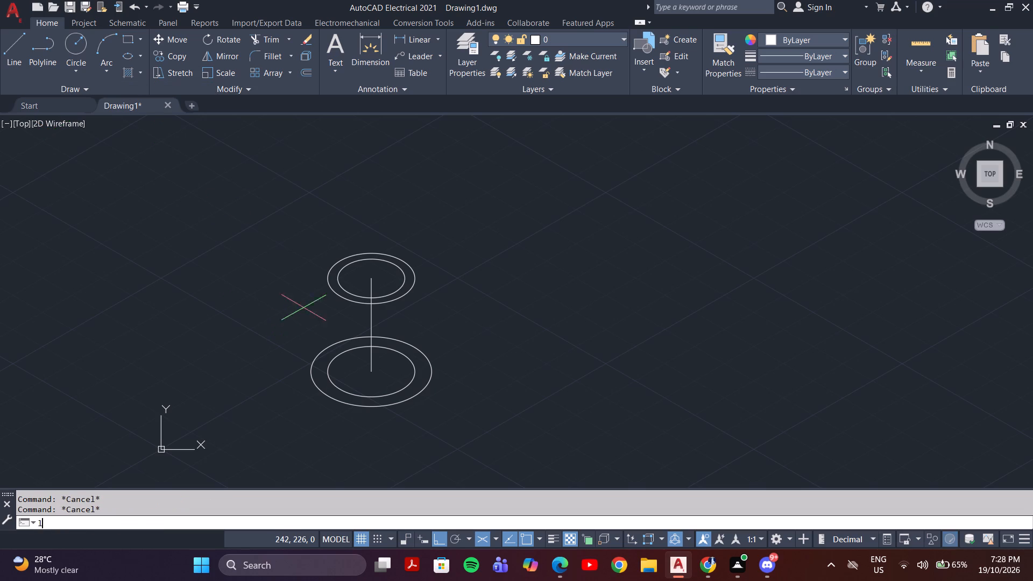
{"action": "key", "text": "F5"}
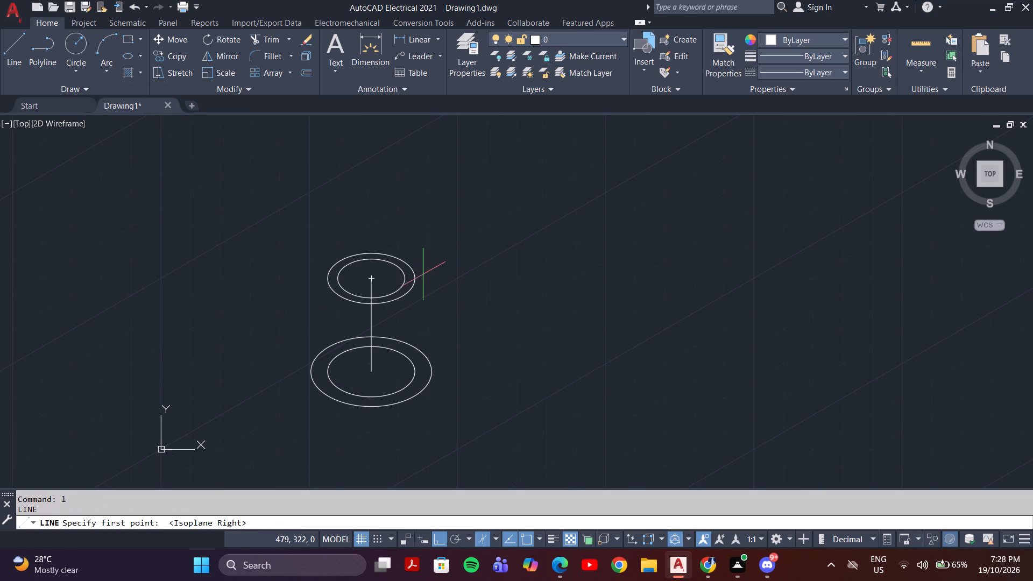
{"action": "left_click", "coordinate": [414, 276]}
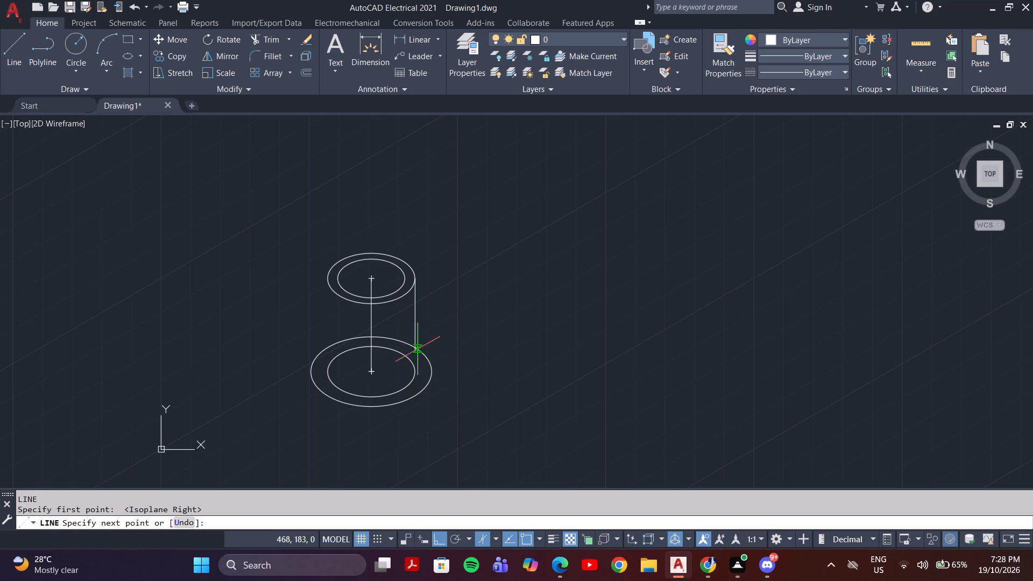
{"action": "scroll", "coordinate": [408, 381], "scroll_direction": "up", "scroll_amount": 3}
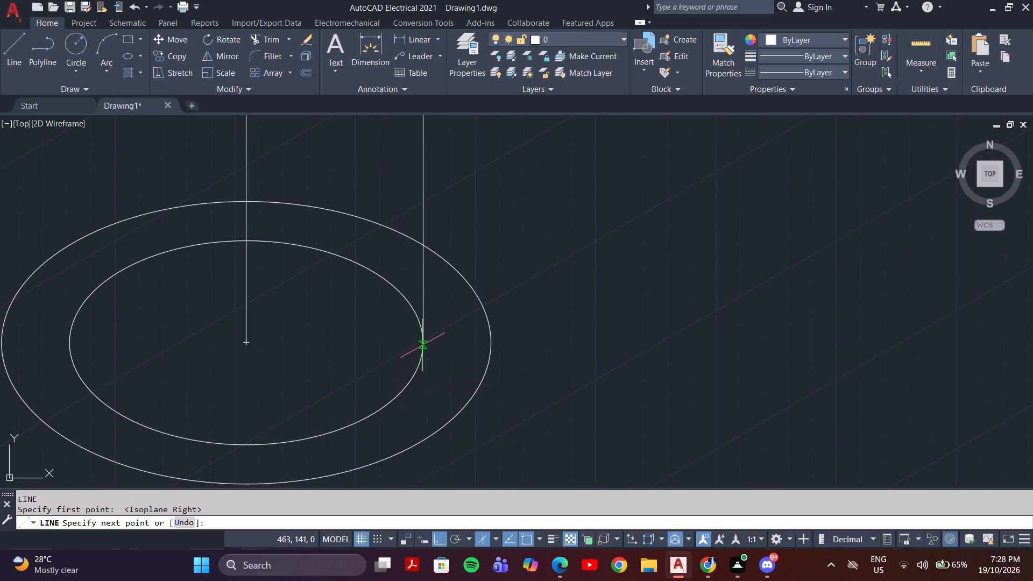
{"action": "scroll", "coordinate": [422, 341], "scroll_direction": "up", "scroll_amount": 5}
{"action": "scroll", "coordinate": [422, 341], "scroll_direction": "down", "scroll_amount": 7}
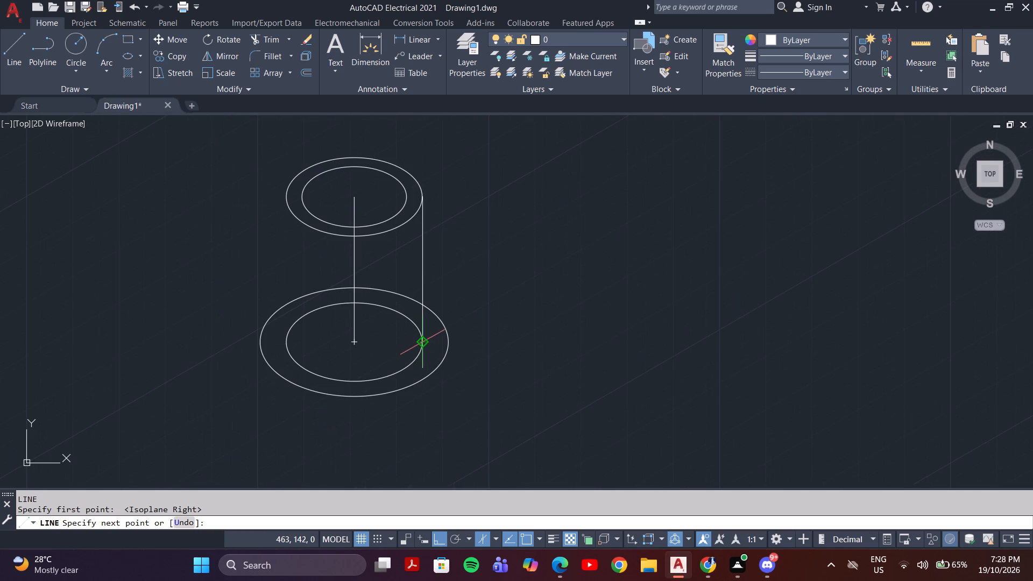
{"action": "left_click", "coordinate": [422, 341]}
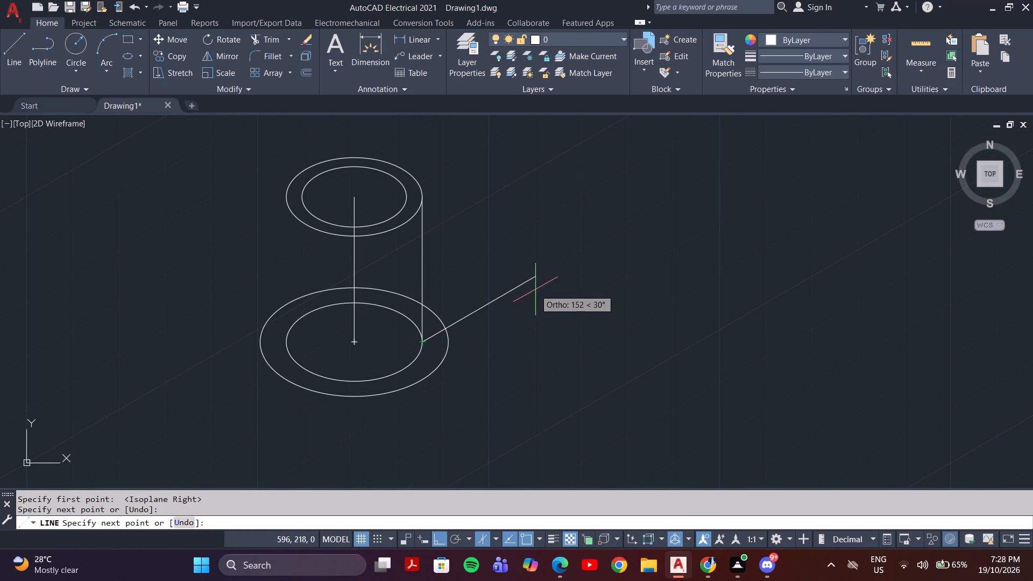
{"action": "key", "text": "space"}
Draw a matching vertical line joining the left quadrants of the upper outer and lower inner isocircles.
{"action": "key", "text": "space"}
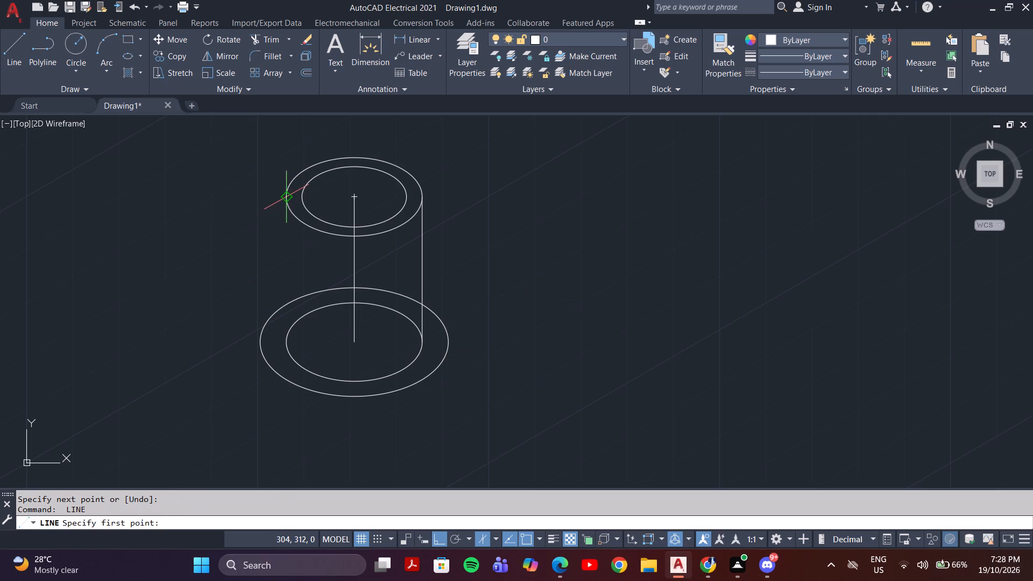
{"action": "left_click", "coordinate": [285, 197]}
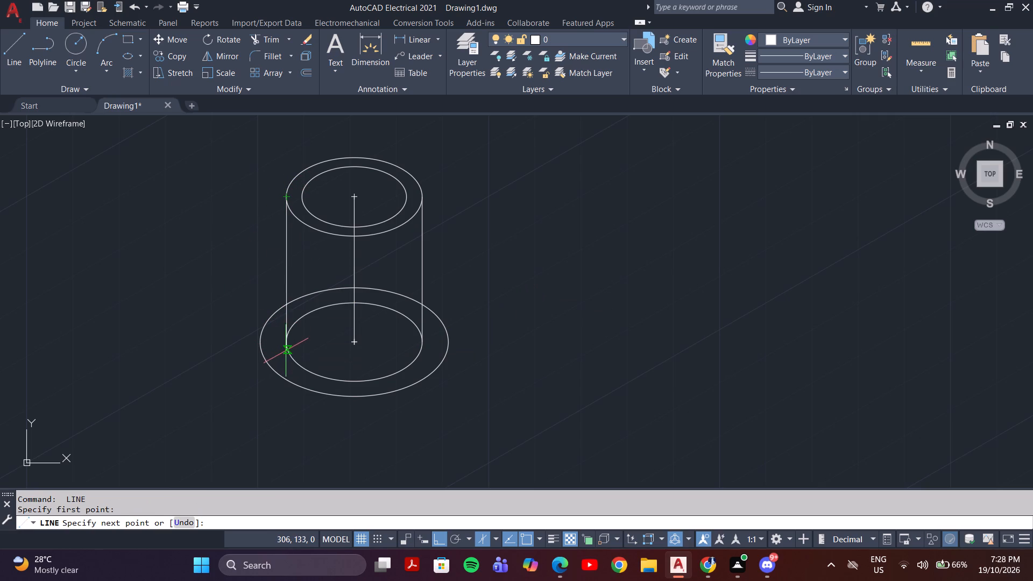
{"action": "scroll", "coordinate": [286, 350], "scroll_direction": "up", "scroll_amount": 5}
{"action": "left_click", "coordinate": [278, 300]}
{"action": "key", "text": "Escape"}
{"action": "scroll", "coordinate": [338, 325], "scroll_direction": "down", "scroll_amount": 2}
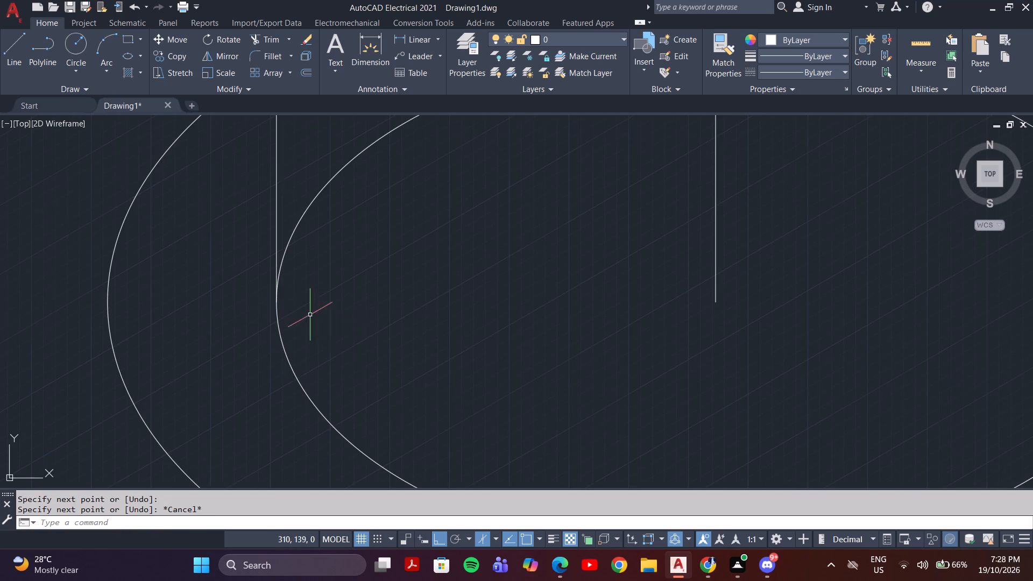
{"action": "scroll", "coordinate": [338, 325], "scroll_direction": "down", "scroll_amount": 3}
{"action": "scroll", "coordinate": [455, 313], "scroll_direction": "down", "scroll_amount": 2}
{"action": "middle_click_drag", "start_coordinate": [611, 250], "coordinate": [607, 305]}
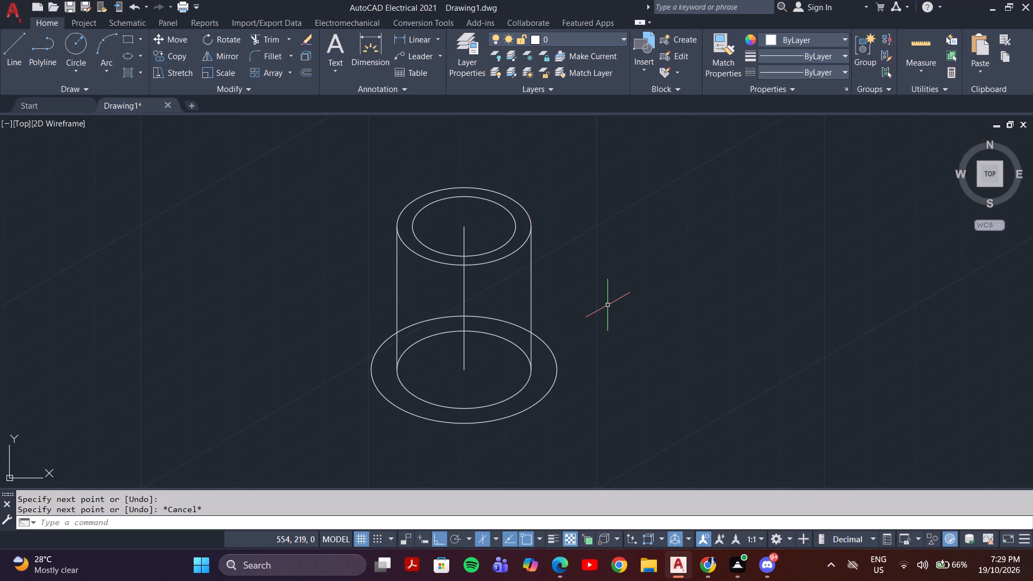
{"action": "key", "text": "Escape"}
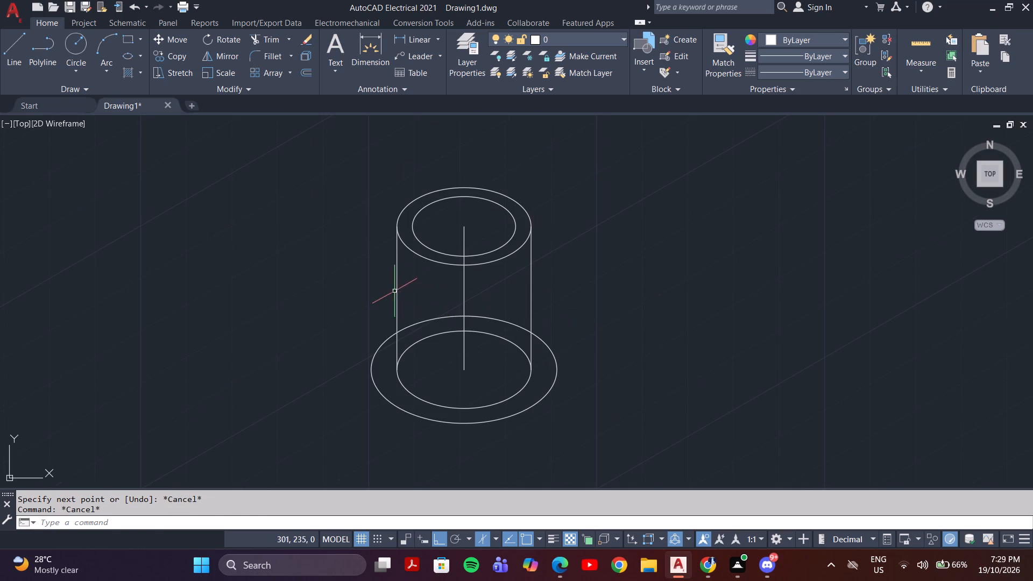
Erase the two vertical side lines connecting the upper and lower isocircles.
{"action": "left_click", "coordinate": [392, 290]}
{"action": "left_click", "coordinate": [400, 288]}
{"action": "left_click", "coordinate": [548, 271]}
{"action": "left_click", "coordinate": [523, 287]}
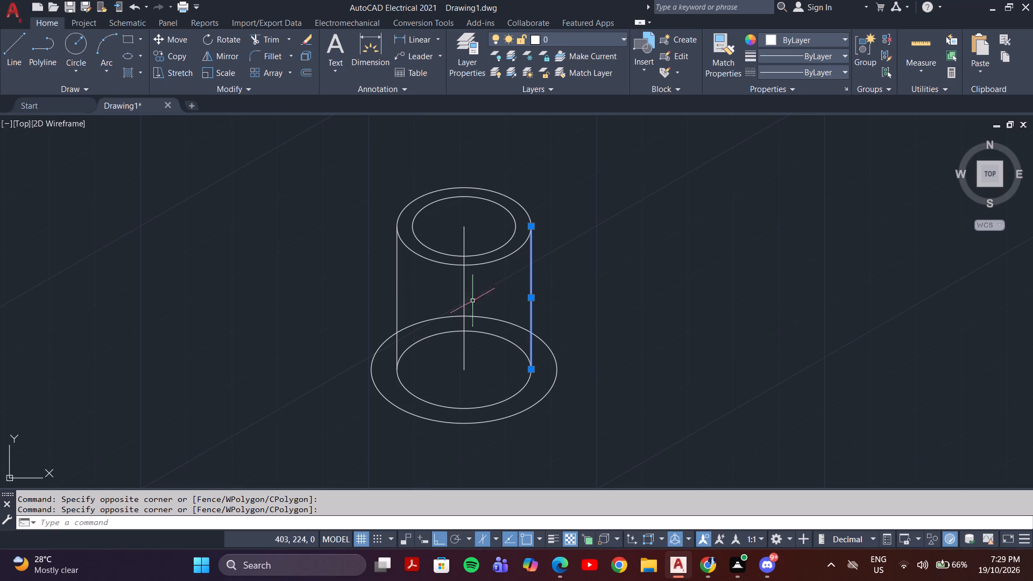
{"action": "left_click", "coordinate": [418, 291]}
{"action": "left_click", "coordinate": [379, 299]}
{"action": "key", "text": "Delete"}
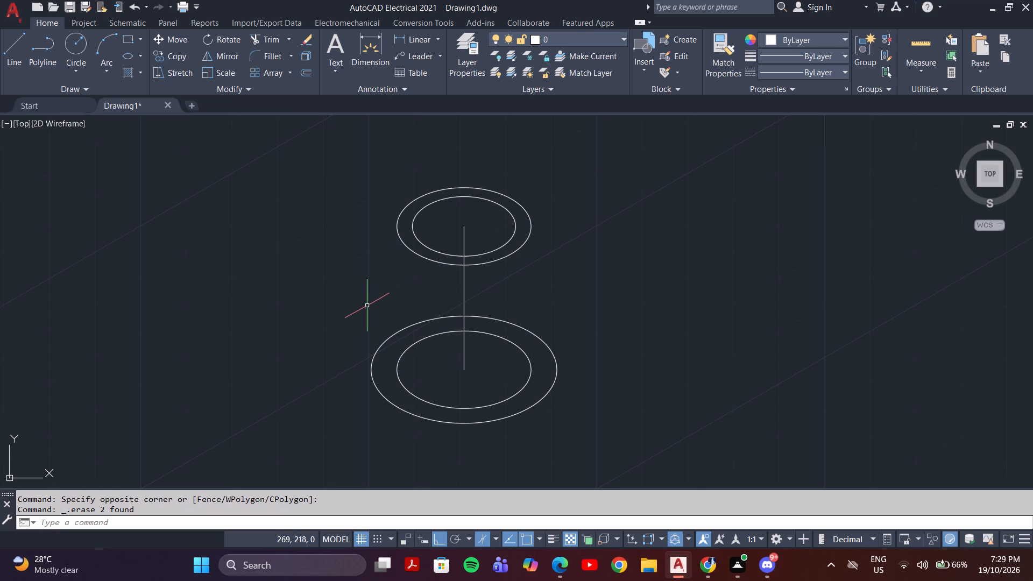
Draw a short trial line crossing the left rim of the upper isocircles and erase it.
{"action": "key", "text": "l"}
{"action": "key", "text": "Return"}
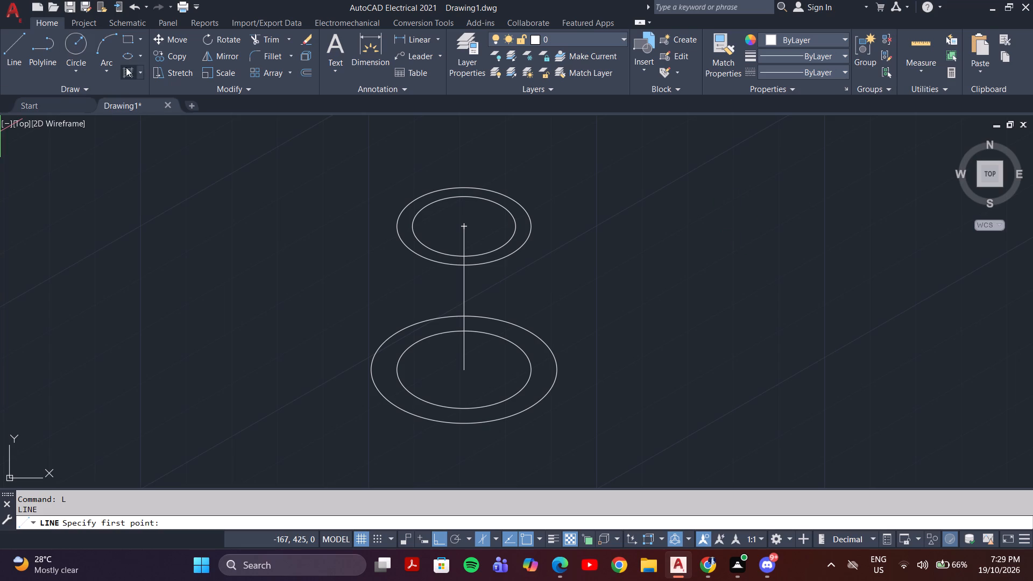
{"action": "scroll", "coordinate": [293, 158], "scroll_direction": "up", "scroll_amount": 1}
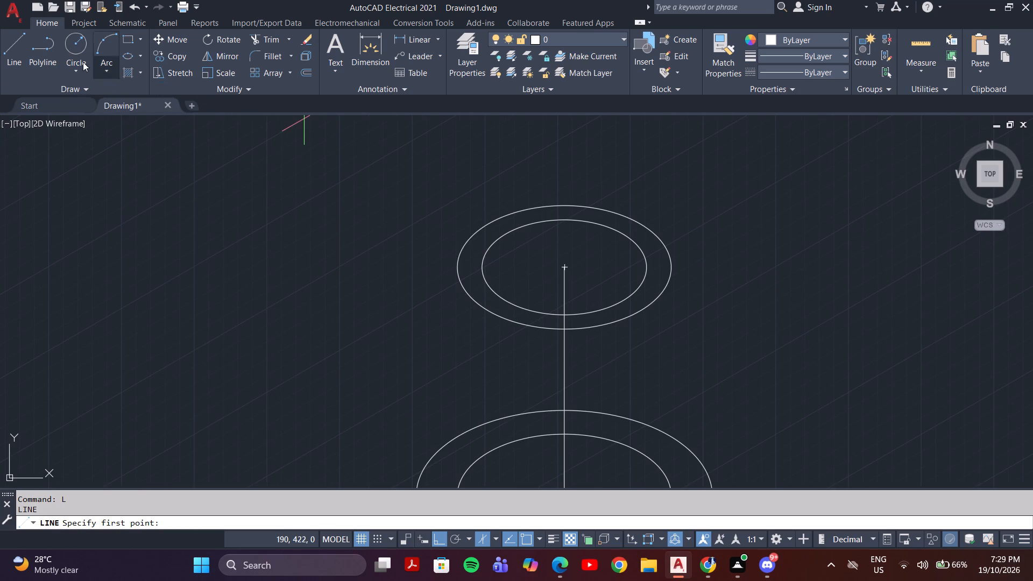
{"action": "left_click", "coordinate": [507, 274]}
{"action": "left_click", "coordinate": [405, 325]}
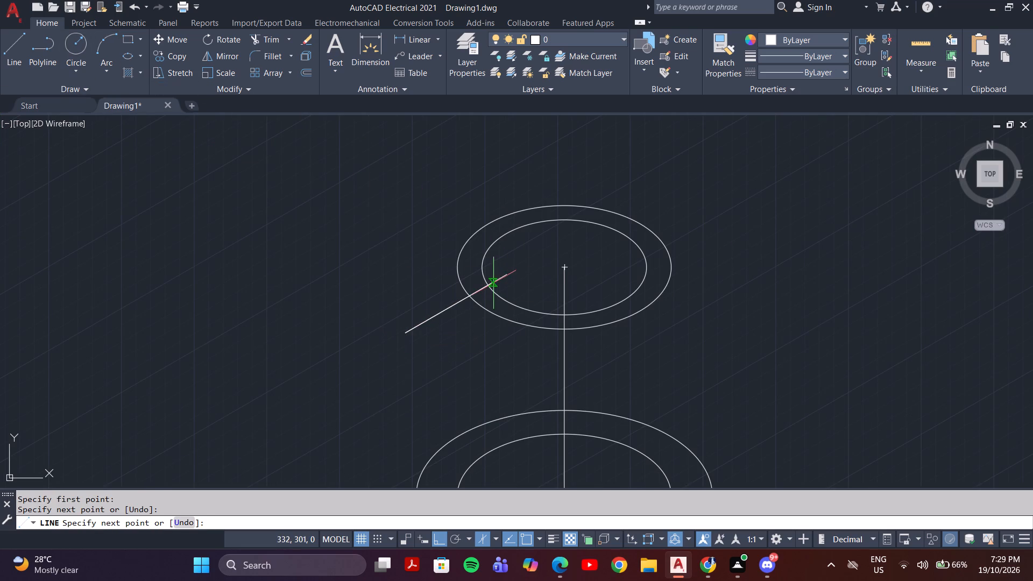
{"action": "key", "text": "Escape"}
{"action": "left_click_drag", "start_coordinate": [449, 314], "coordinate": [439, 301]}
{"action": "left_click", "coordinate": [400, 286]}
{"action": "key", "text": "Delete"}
Copy the two upper isocircles 10 mm straight down from the outer one's right quadrant.
{"action": "left_click_drag", "start_coordinate": [486, 349], "coordinate": [491, 338]}
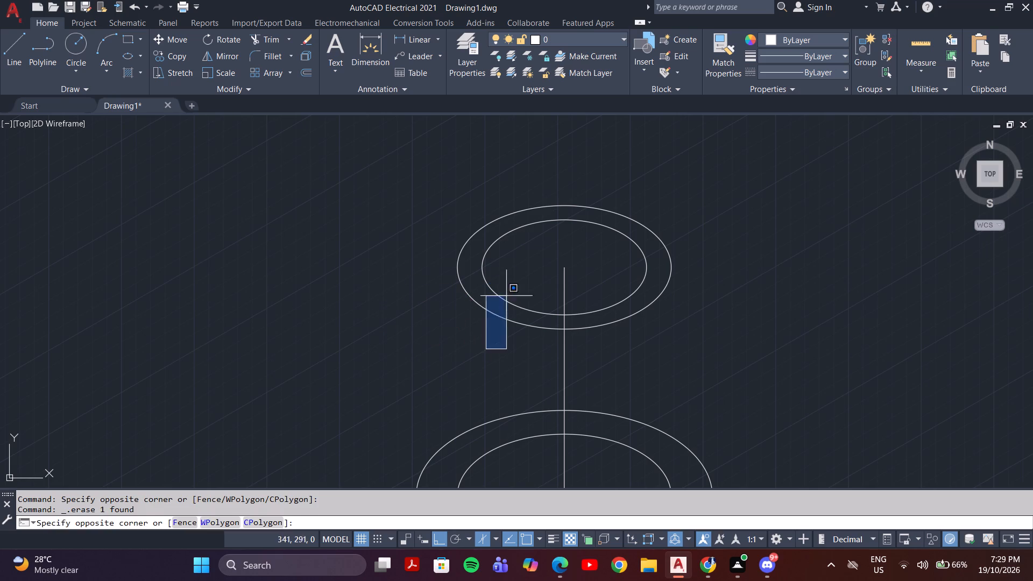
{"action": "left_click", "coordinate": [472, 257]}
{"action": "key", "text": "c"}
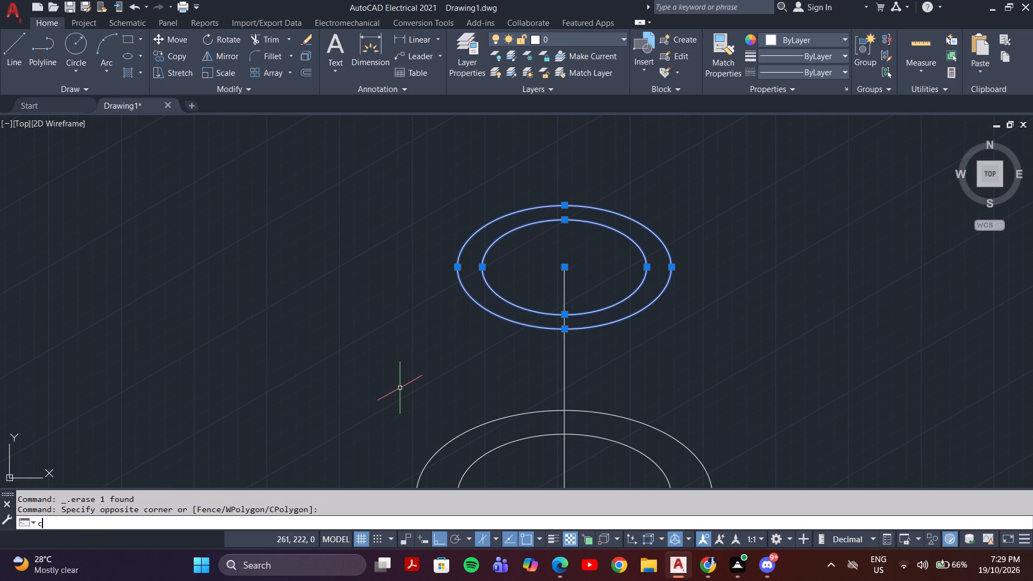
{"action": "key", "text": "o"}
{"action": "key", "text": "Return"}
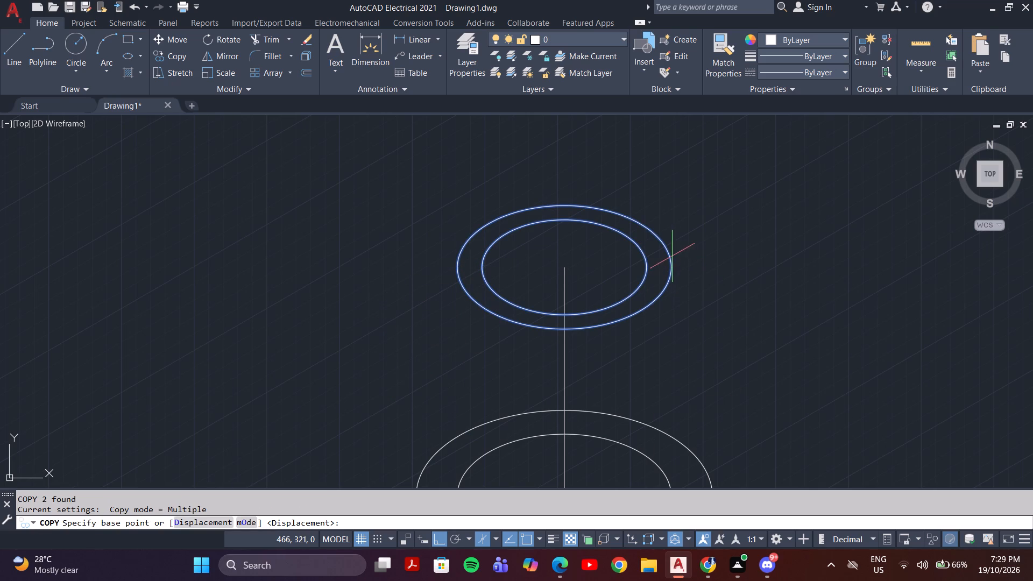
{"action": "left_click", "coordinate": [672, 268]}
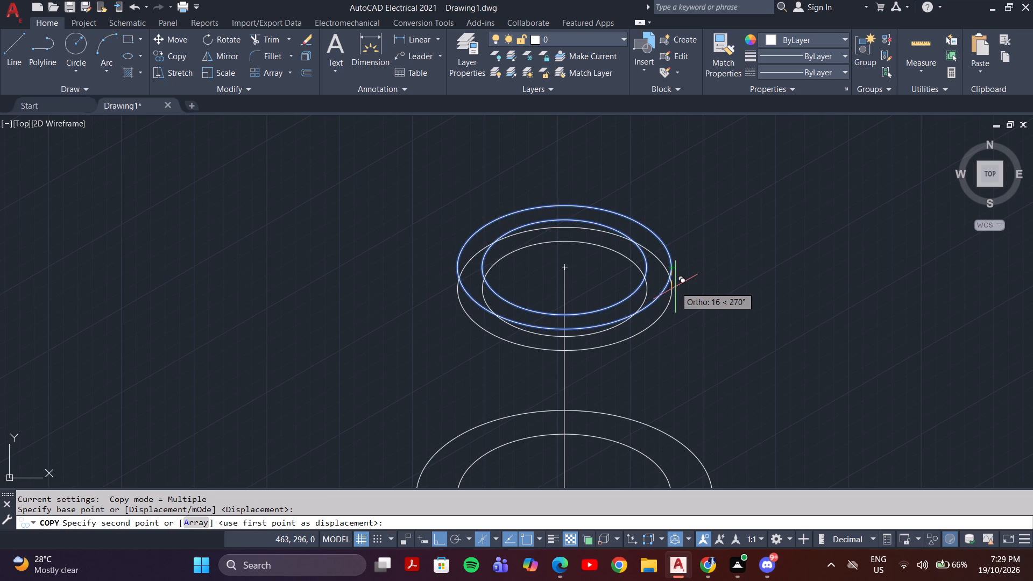
{"action": "type", "text": "10"}
{"action": "key", "text": "Return"}
{"action": "key", "text": "Escape"}
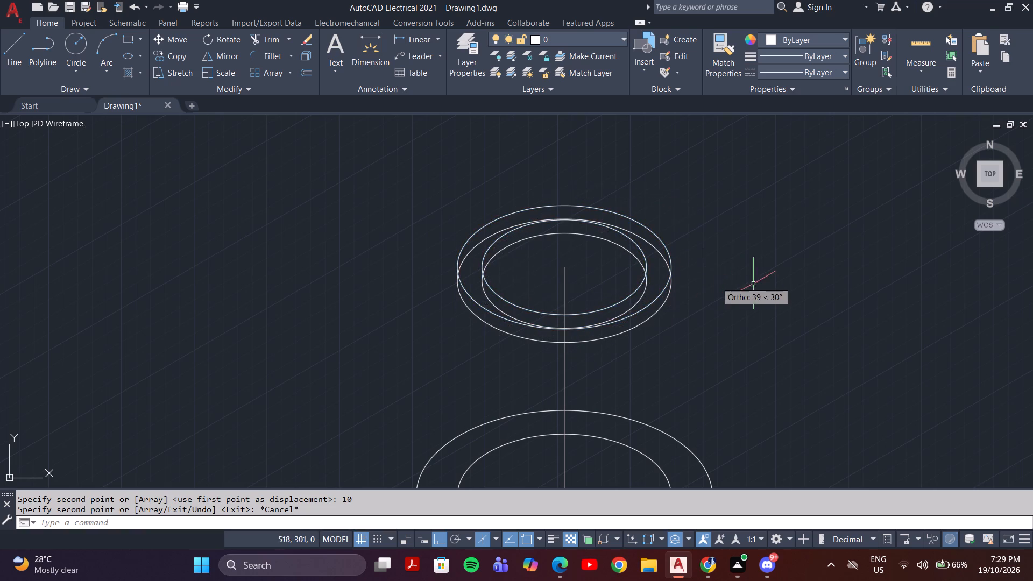
Trim away the hidden rear arc of the copied outer isocircle and all arcs of the copied inner isocircle on the upper flange.
{"action": "scroll", "coordinate": [765, 287], "scroll_direction": "up", "scroll_amount": 2}
{"action": "scroll", "coordinate": [543, 294], "scroll_direction": "down", "scroll_amount": 2}
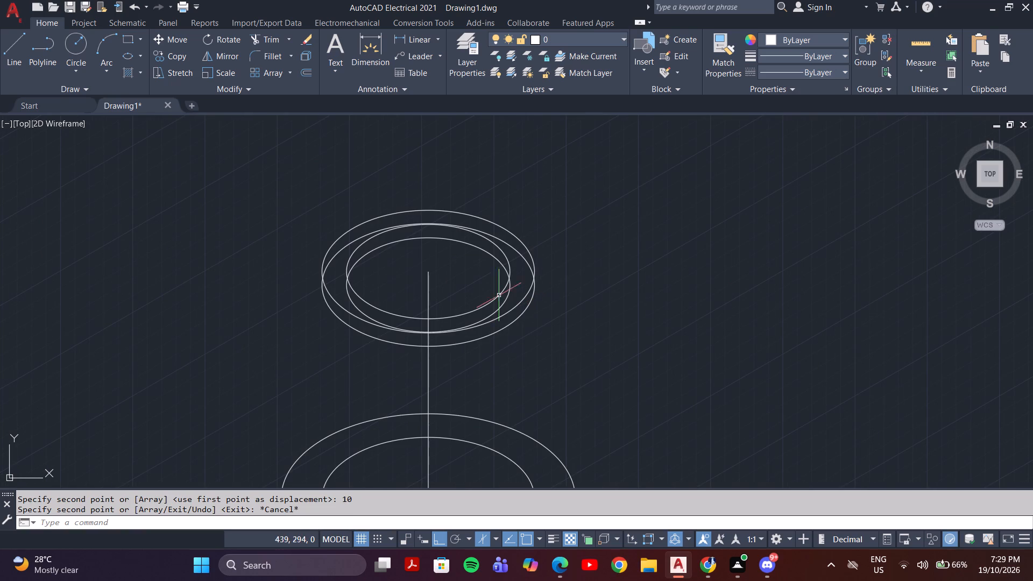
{"action": "scroll", "coordinate": [334, 287], "scroll_direction": "up", "scroll_amount": 1}
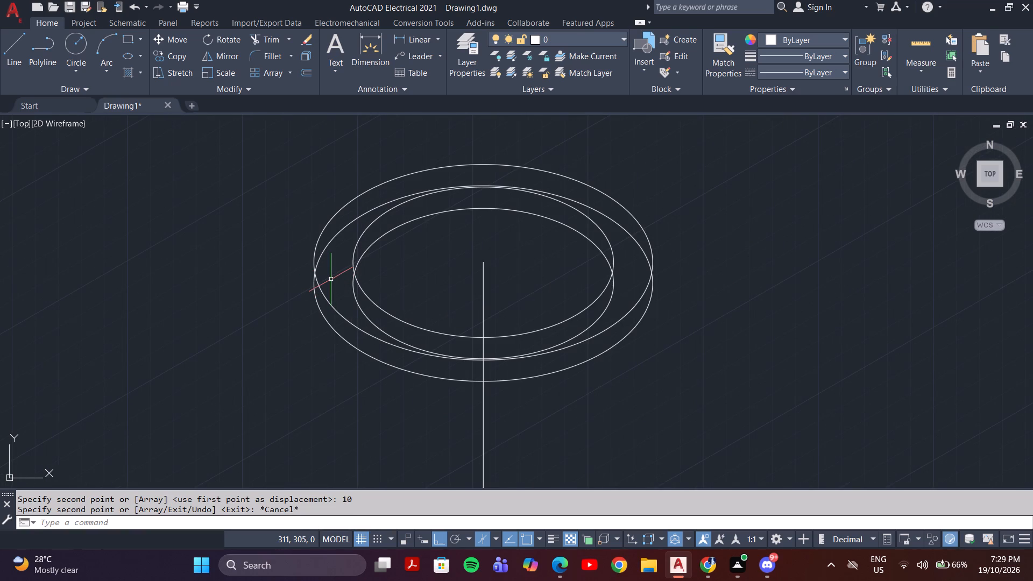
{"action": "type", "text": "tr"}
{"action": "key", "text": "Return"}
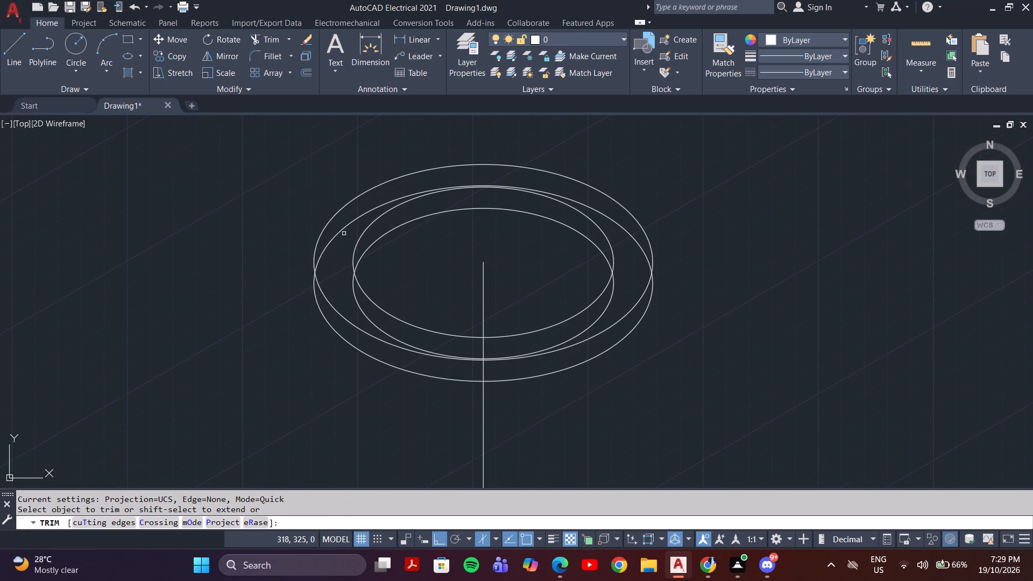
{"action": "left_click", "coordinate": [336, 233]}
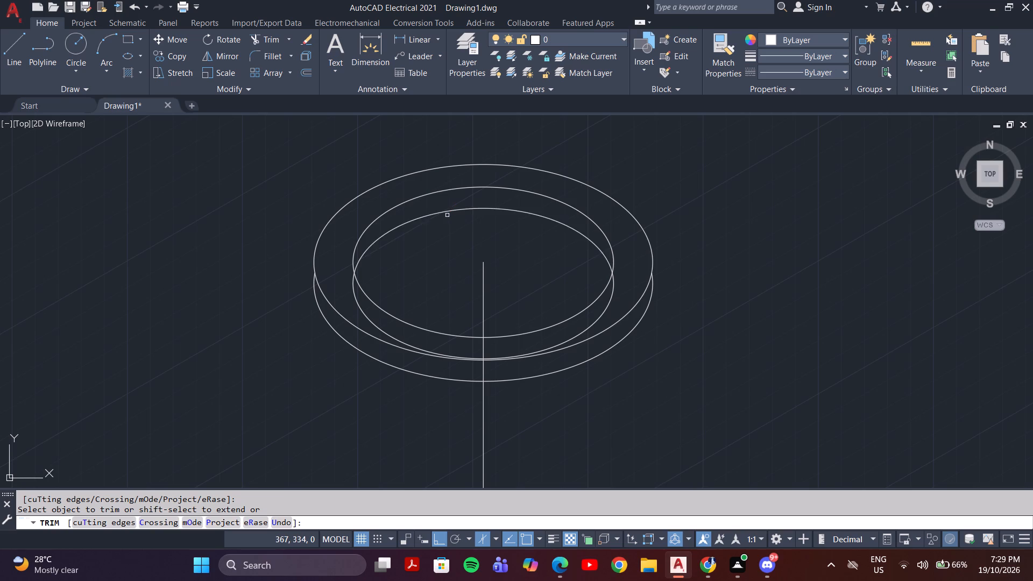
{"action": "left_click", "coordinate": [446, 209]}
{"action": "left_click", "coordinate": [443, 218]}
{"action": "scroll", "coordinate": [402, 292], "scroll_direction": "down", "scroll_amount": 1}
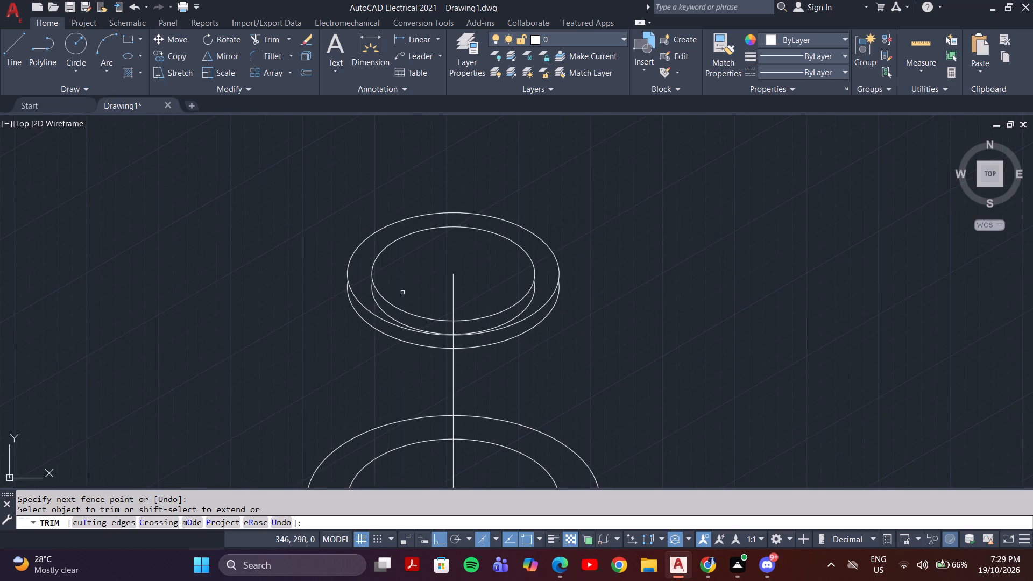
{"action": "scroll", "coordinate": [404, 295], "scroll_direction": "up", "scroll_amount": 1}
{"action": "left_click", "coordinate": [377, 325]}
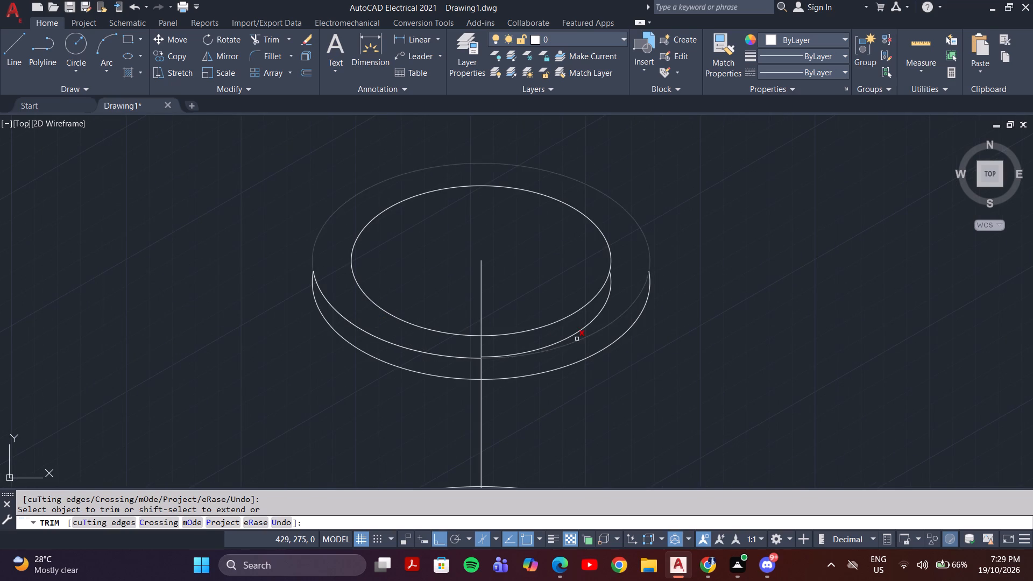
{"action": "left_click", "coordinate": [574, 335]}
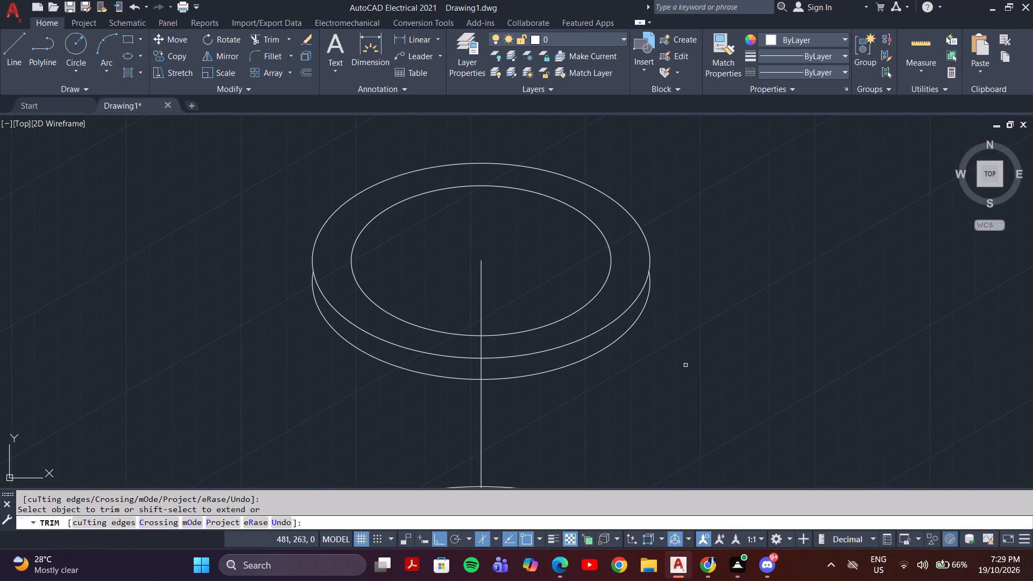
{"action": "key", "text": "Escape"}
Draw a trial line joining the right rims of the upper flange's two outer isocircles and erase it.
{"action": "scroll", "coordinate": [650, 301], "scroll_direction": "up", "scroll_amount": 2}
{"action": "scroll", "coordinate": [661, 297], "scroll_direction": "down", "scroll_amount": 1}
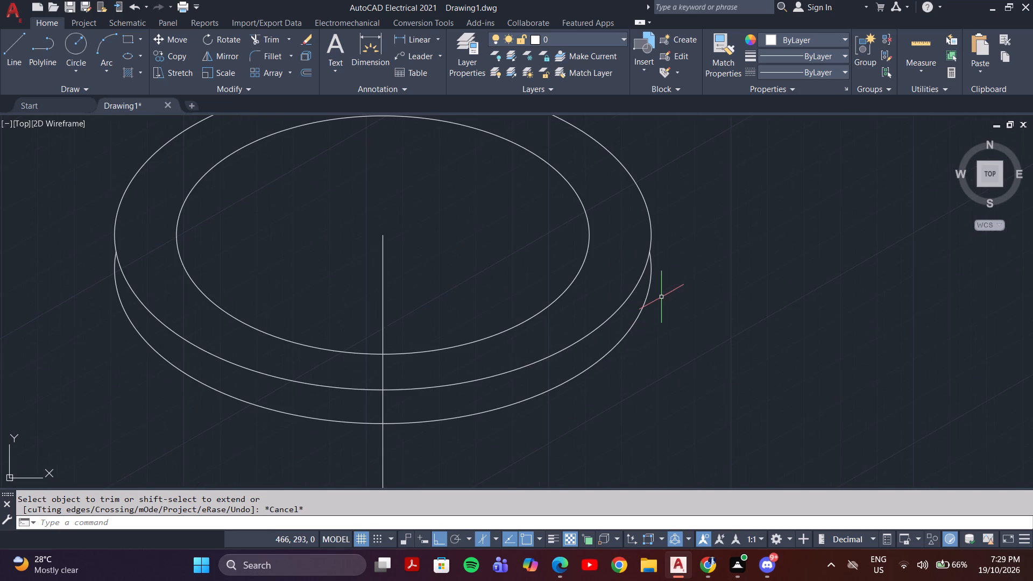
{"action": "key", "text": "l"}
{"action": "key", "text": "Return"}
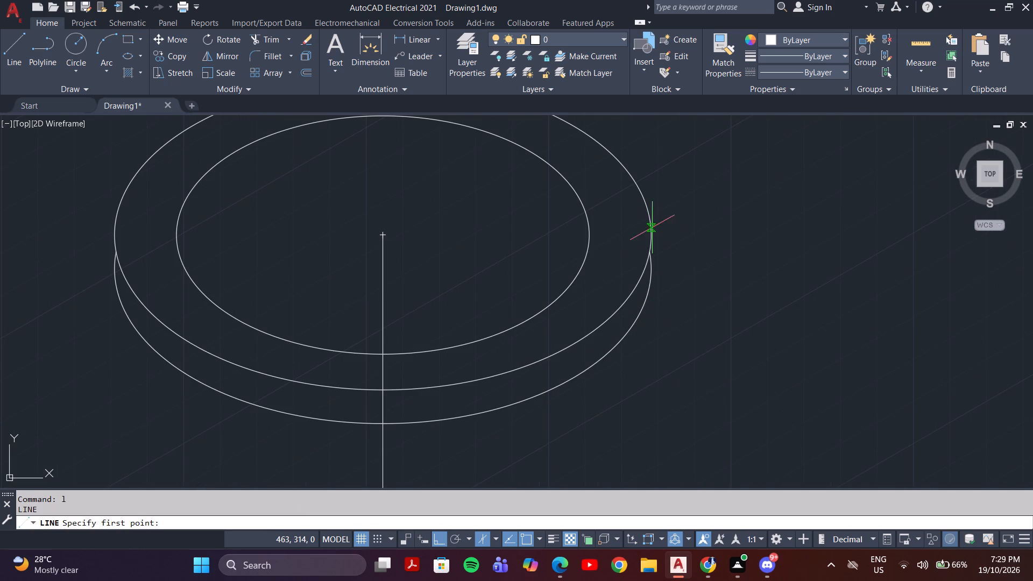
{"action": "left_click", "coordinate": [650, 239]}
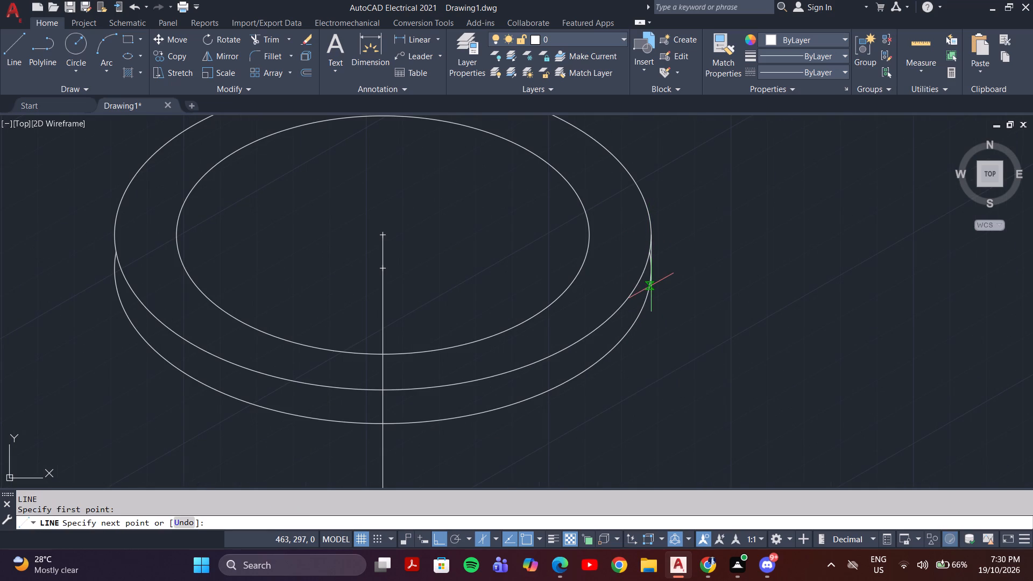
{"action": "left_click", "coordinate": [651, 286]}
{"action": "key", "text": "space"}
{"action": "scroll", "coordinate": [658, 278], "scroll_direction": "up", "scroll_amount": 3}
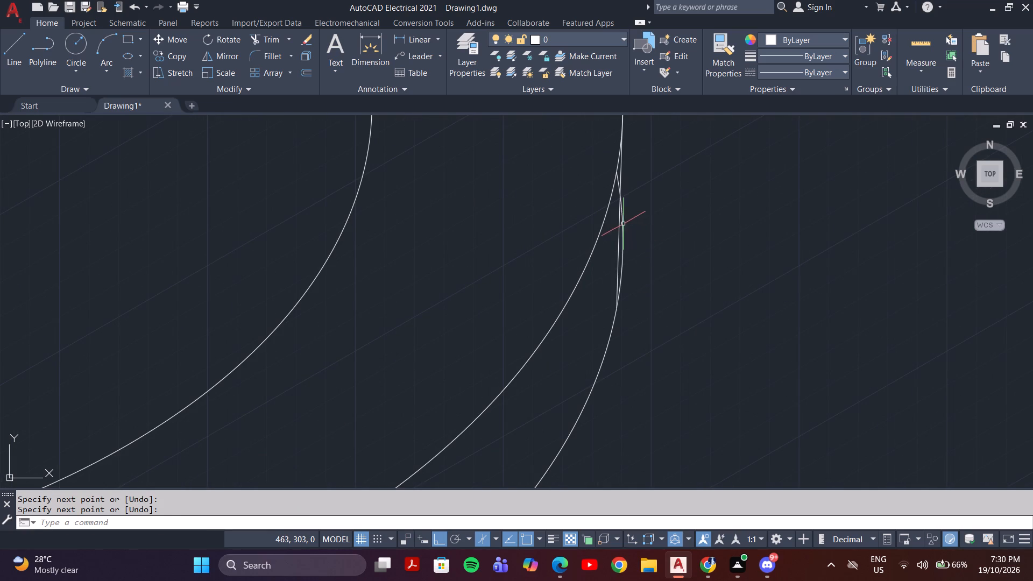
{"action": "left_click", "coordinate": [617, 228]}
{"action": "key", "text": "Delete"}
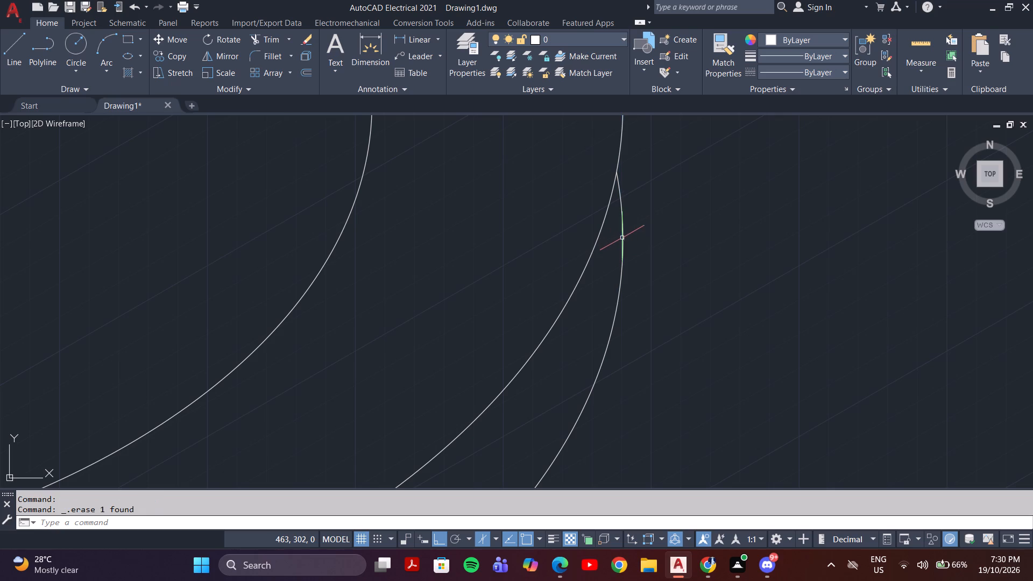
Draw a vertical line joining the right quadrants of the upper flange's top and bottom outer isocircles.
{"action": "key", "text": "l"}
{"action": "key", "text": "Return"}
{"action": "middle_click_drag", "start_coordinate": [655, 180], "coordinate": [632, 379]}
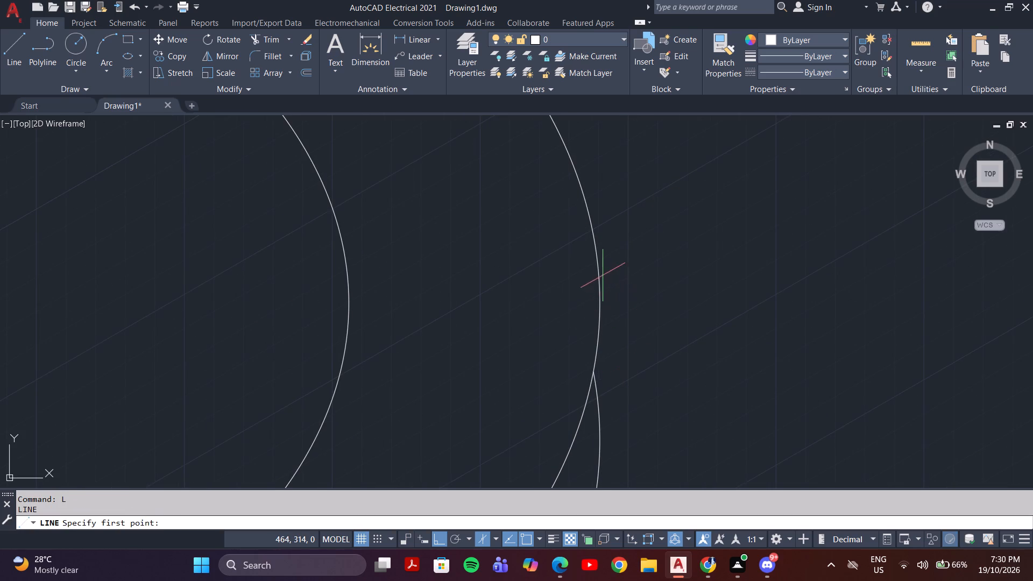
{"action": "left_click", "coordinate": [602, 307]}
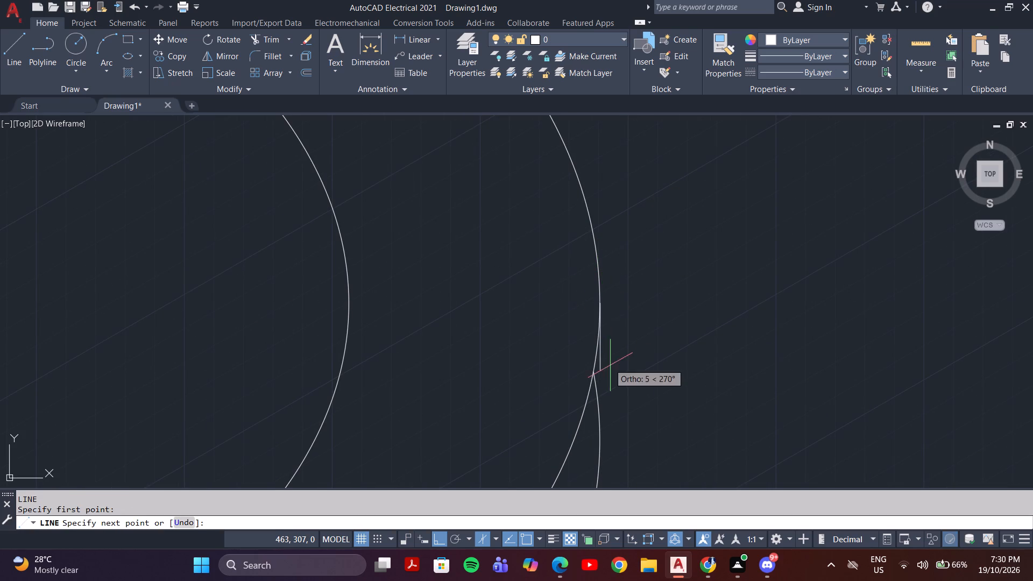
{"action": "middle_click_drag", "start_coordinate": [610, 366], "coordinate": [605, 306]}
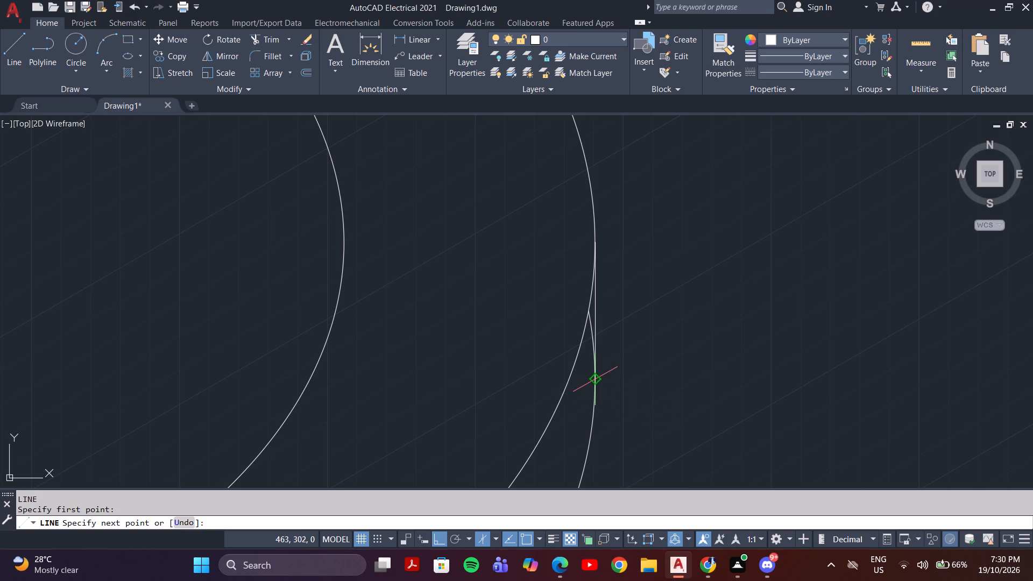
{"action": "left_click", "coordinate": [593, 378]}
{"action": "key", "text": "Escape"}
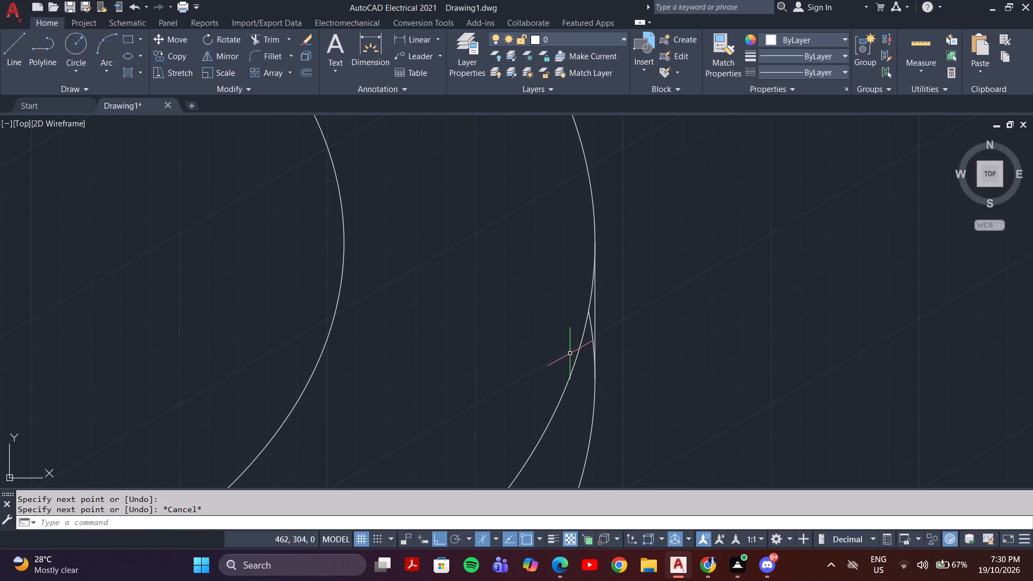
Trim the leftover piece of the bottom outer arc inside the flange's right vertical edge.
{"action": "type", "text": "tr"}
{"action": "key", "text": "Return"}
{"action": "scroll", "coordinate": [581, 348], "scroll_direction": "up", "scroll_amount": 2}
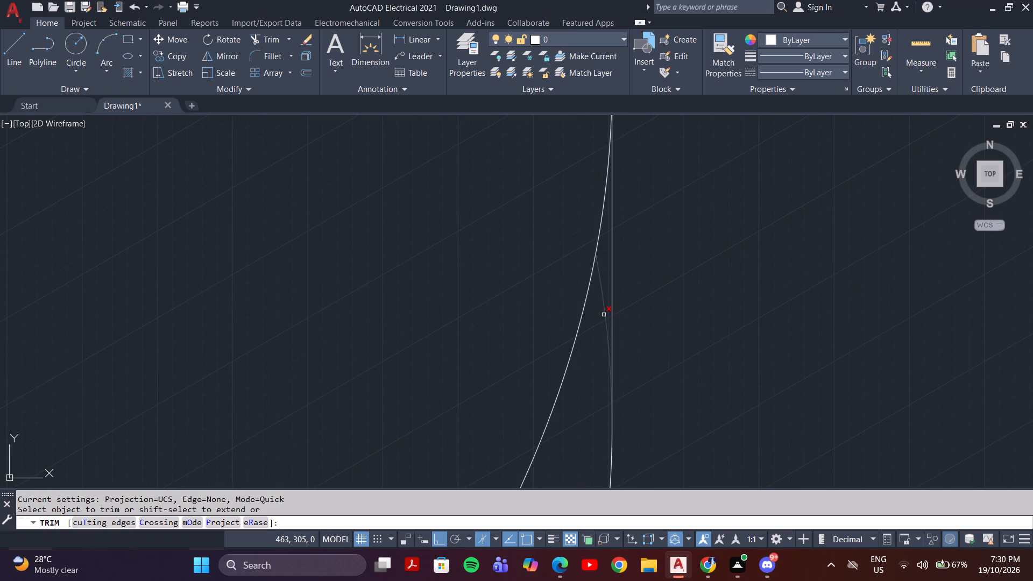
{"action": "left_click", "coordinate": [604, 315]}
{"action": "scroll", "coordinate": [589, 377], "scroll_direction": "down", "scroll_amount": 3}
{"action": "middle_click_drag", "start_coordinate": [548, 362], "coordinate": [627, 290]}
{"action": "scroll", "coordinate": [606, 290], "scroll_direction": "down", "scroll_amount": 3}
{"action": "key", "text": "Escape"}
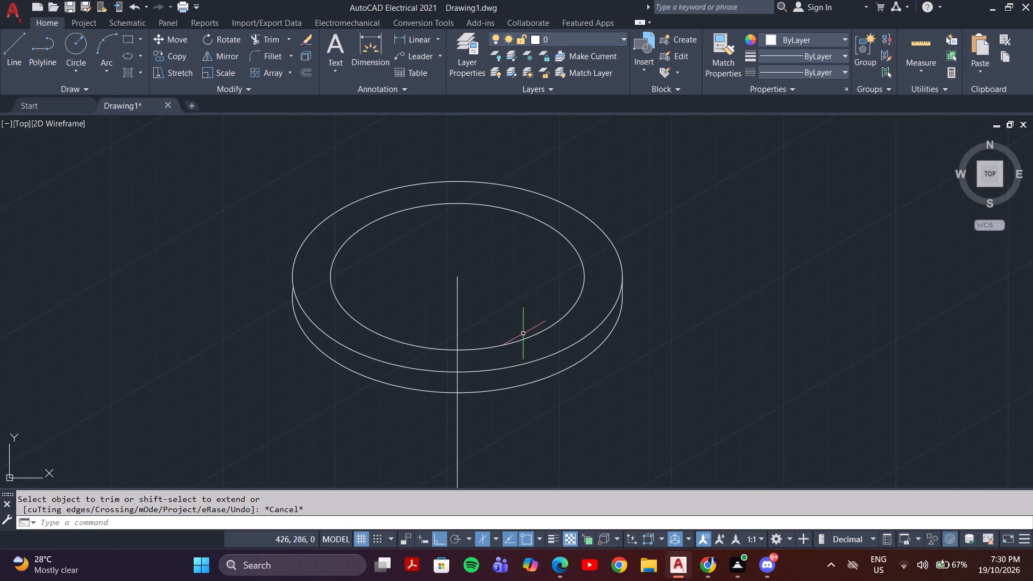
Draw a matching vertical edge line joining the left rims of the upper flange's top and bottom outer isocircles.
{"action": "key", "text": "l"}
{"action": "key", "text": "Return"}
{"action": "scroll", "coordinate": [288, 304], "scroll_direction": "up", "scroll_amount": 4}
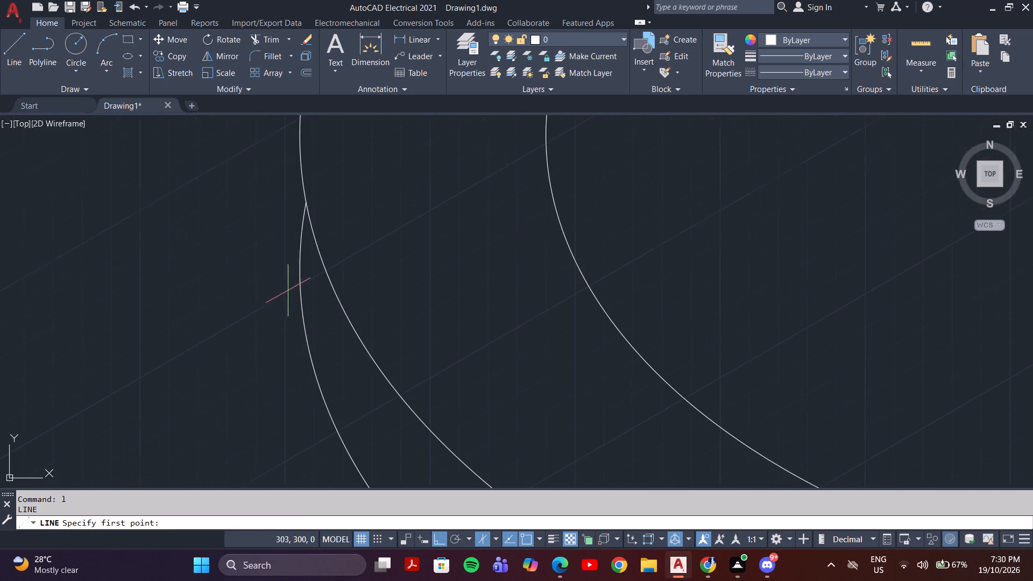
{"action": "scroll", "coordinate": [300, 199], "scroll_direction": "down", "scroll_amount": 1}
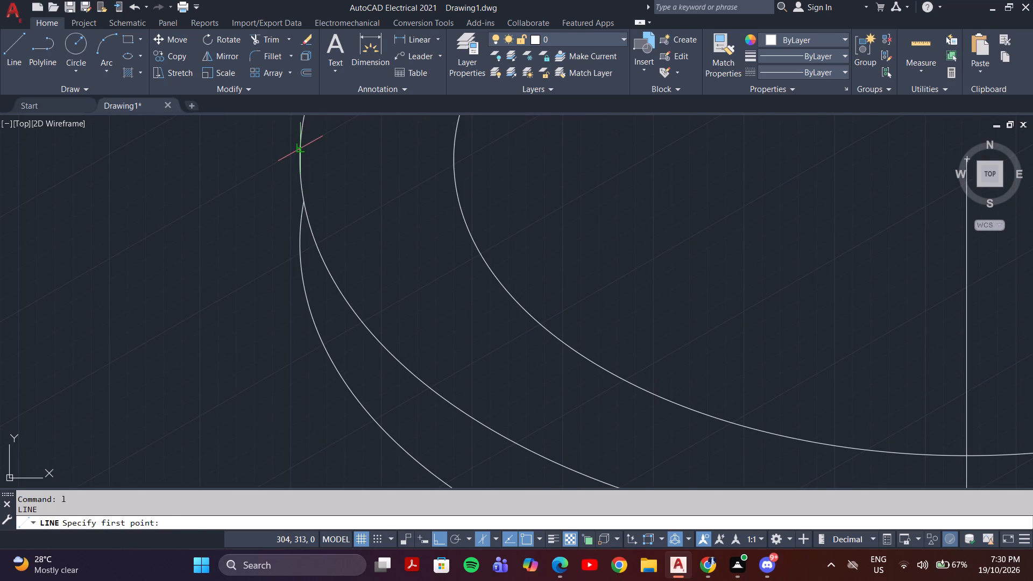
{"action": "left_click", "coordinate": [300, 145]}
{"action": "scroll", "coordinate": [295, 227], "scroll_direction": "up", "scroll_amount": 5}
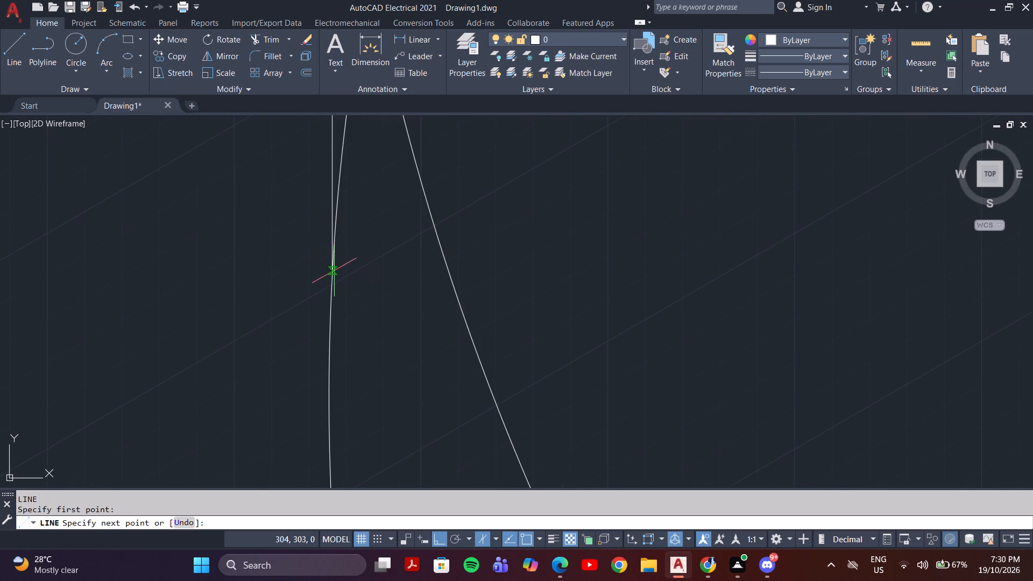
{"action": "left_click", "coordinate": [329, 298]}
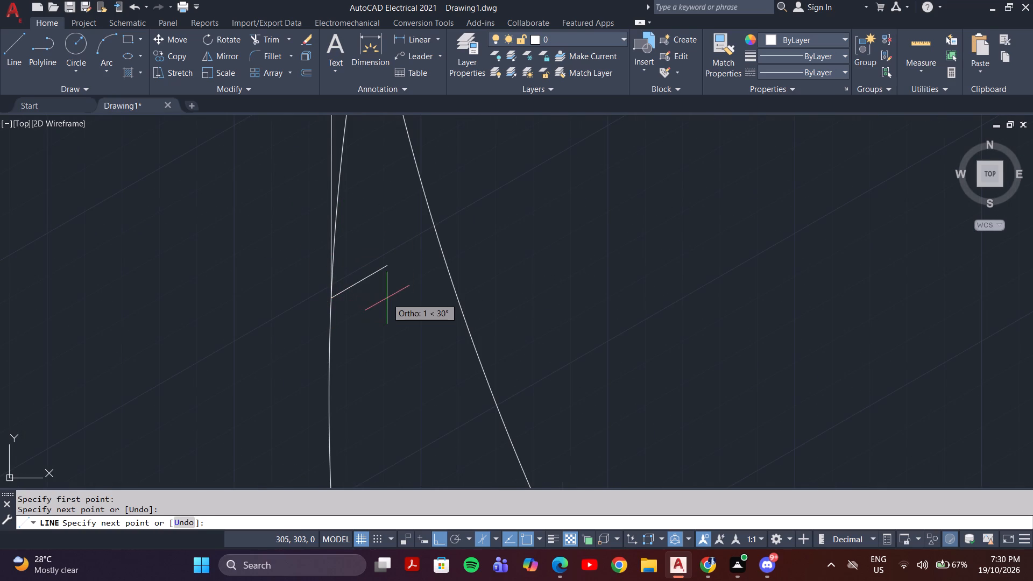
{"action": "key", "text": "Escape"}
Trim the leftover piece of the bottom outer arc inside the flange's left vertical edge.
{"action": "middle_click_drag", "start_coordinate": [352, 219], "coordinate": [351, 365]}
{"action": "scroll", "coordinate": [351, 365], "scroll_direction": "down", "scroll_amount": 4}
{"action": "scroll", "coordinate": [349, 356], "scroll_direction": "up", "scroll_amount": 3}
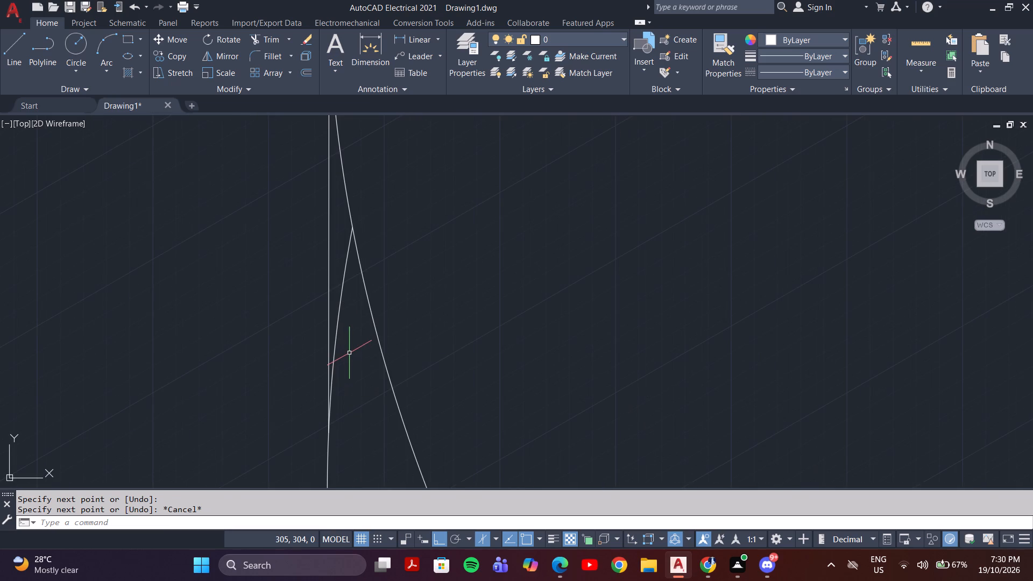
{"action": "type", "text": "tr"}
{"action": "key", "text": "Return"}
{"action": "left_click", "coordinate": [342, 294]}
{"action": "scroll", "coordinate": [348, 327], "scroll_direction": "down", "scroll_amount": 3}
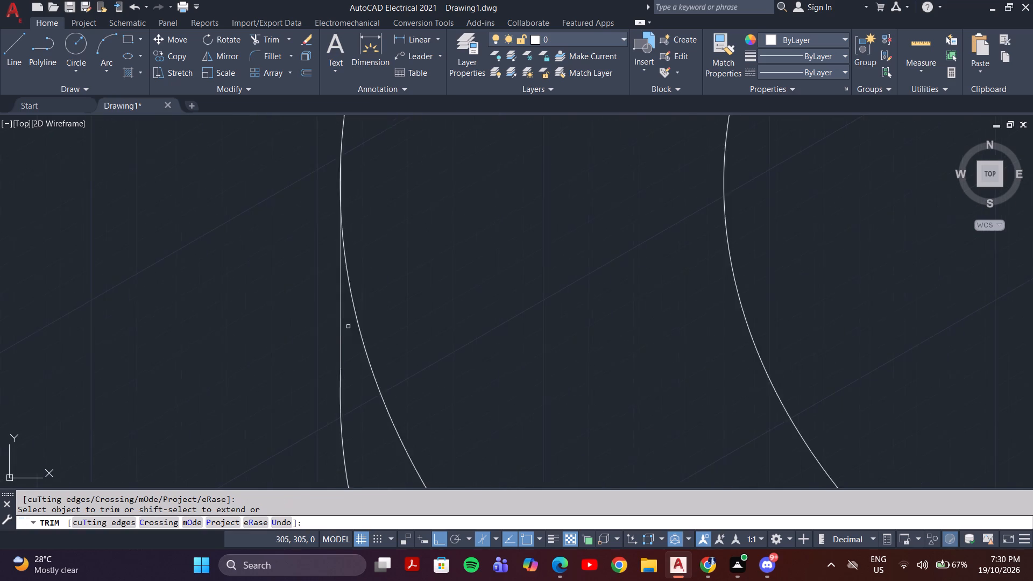
{"action": "scroll", "coordinate": [348, 327], "scroll_direction": "down", "scroll_amount": 4}
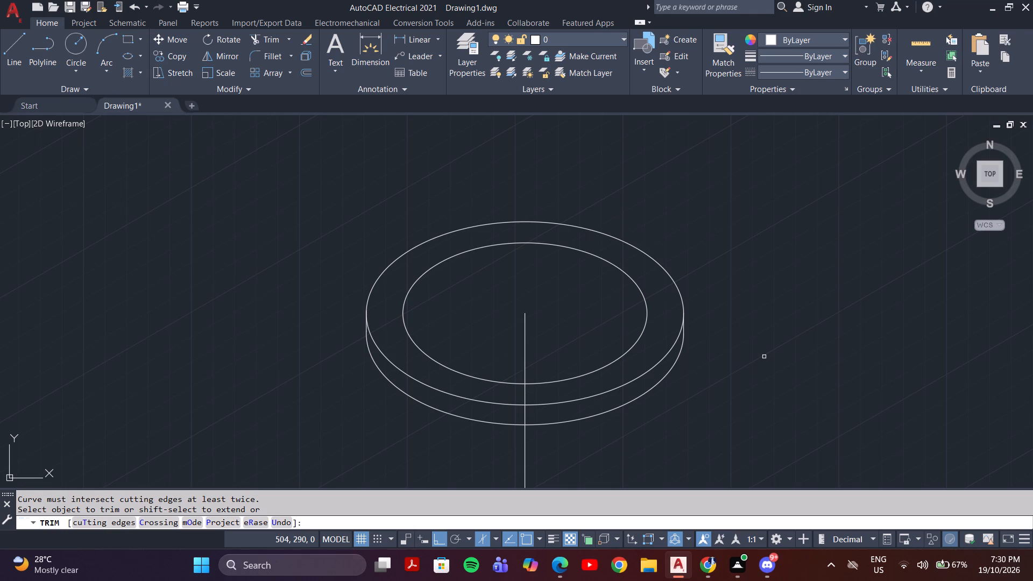
Trim away the vertical centre line running through the upper flange and down to the lower isocircles.
{"action": "scroll", "coordinate": [622, 379], "scroll_direction": "down", "scroll_amount": 2}
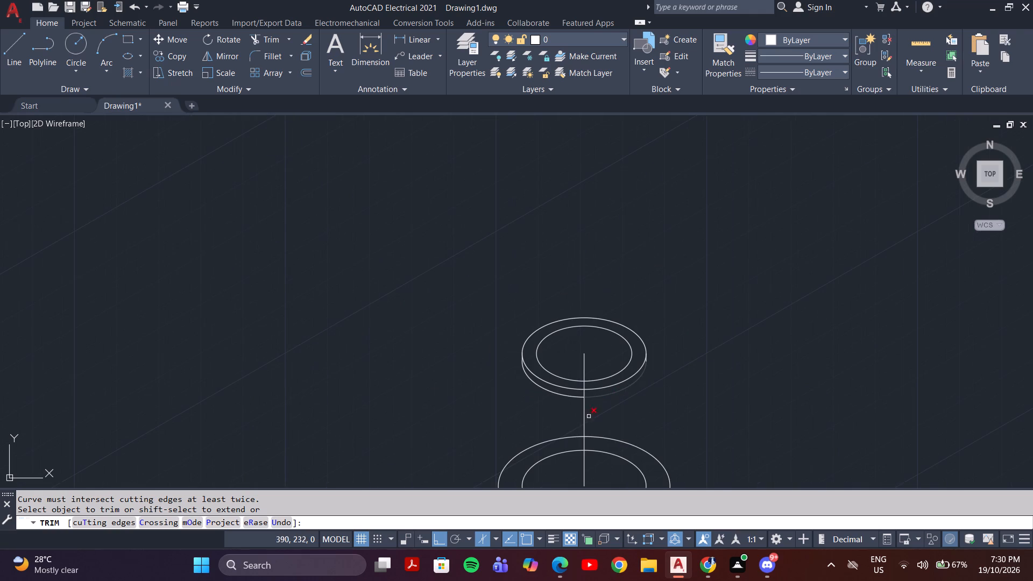
{"action": "scroll", "coordinate": [582, 393], "scroll_direction": "up", "scroll_amount": 5}
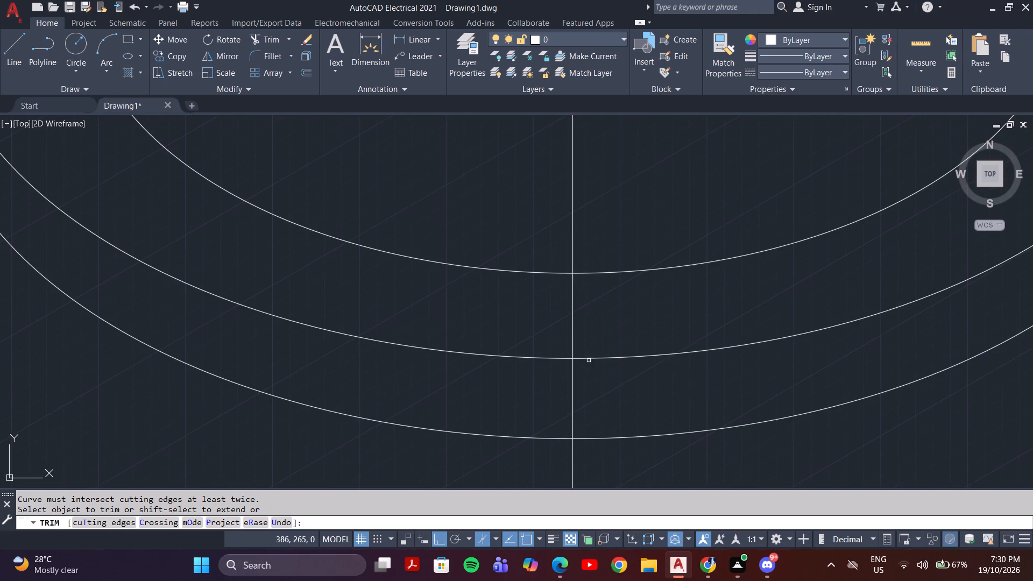
{"action": "left_click", "coordinate": [571, 312]}
{"action": "left_click", "coordinate": [571, 243]}
{"action": "left_click", "coordinate": [572, 389]}
{"action": "scroll", "coordinate": [572, 399], "scroll_direction": "down", "scroll_amount": 3}
{"action": "left_click", "coordinate": [575, 431]}
{"action": "left_click", "coordinate": [564, 438]}
{"action": "scroll", "coordinate": [564, 438], "scroll_direction": "down", "scroll_amount": 3}
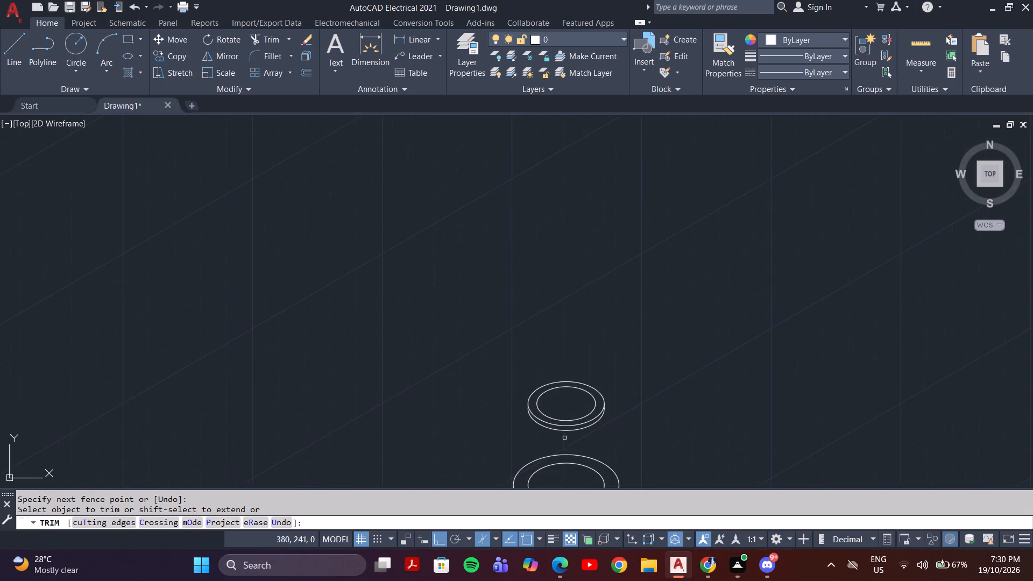
{"action": "middle_click_drag", "start_coordinate": [640, 424], "coordinate": [615, 341]}
{"action": "key", "text": "Escape"}
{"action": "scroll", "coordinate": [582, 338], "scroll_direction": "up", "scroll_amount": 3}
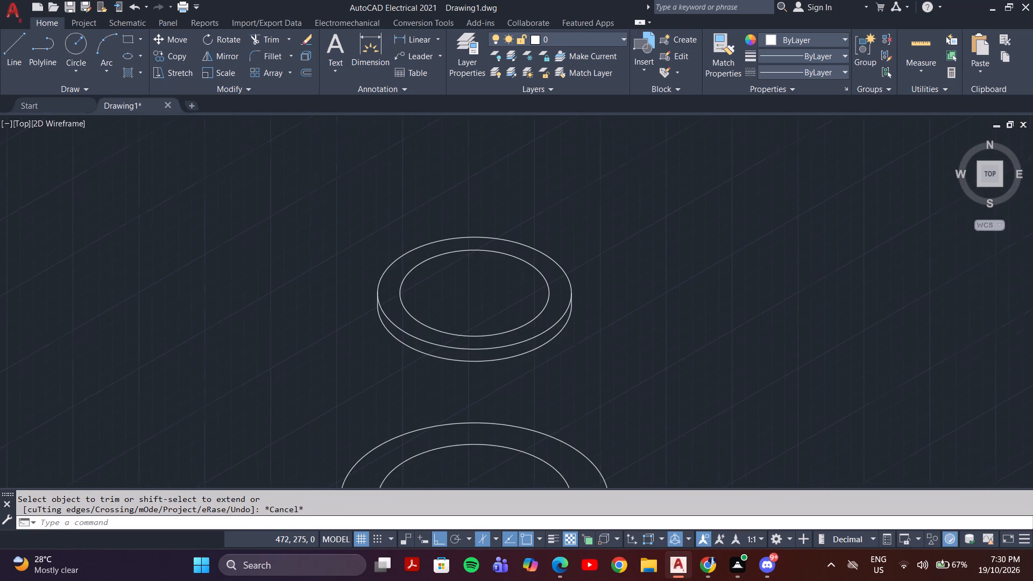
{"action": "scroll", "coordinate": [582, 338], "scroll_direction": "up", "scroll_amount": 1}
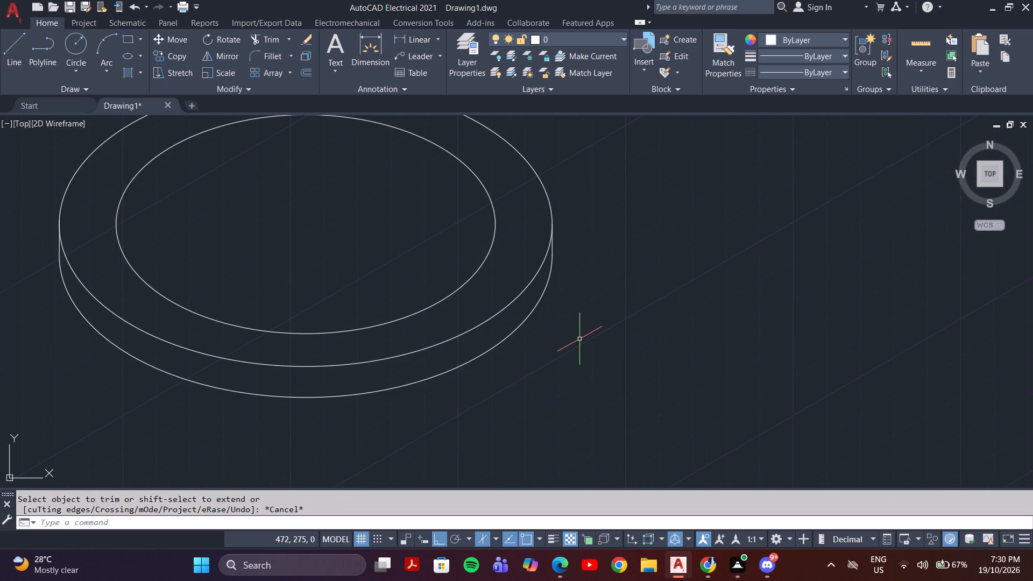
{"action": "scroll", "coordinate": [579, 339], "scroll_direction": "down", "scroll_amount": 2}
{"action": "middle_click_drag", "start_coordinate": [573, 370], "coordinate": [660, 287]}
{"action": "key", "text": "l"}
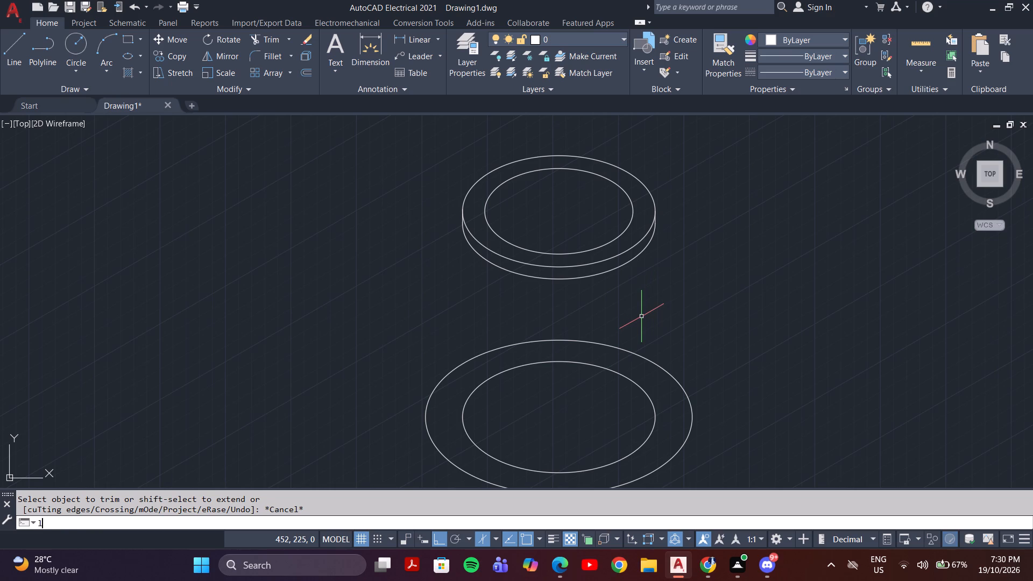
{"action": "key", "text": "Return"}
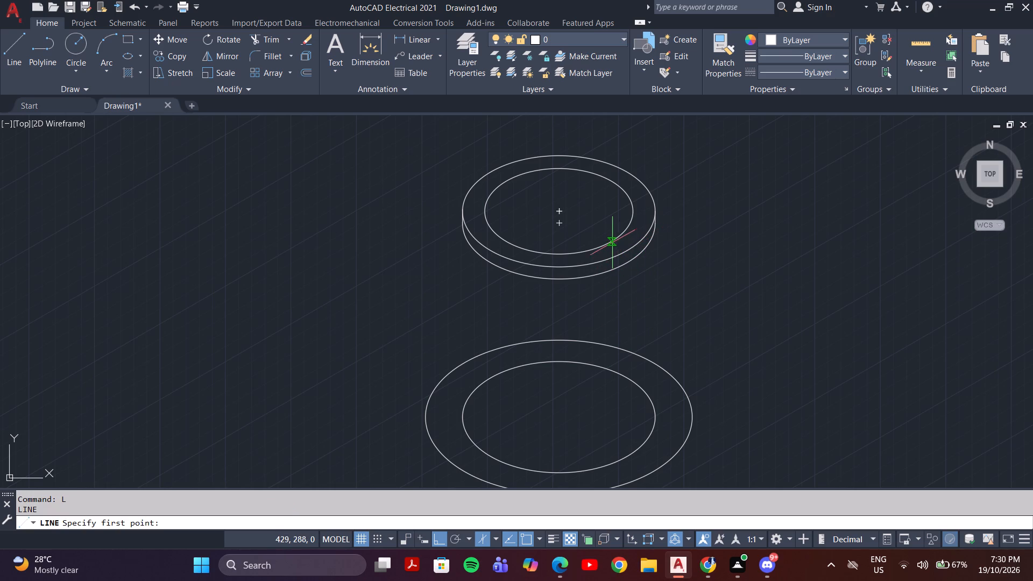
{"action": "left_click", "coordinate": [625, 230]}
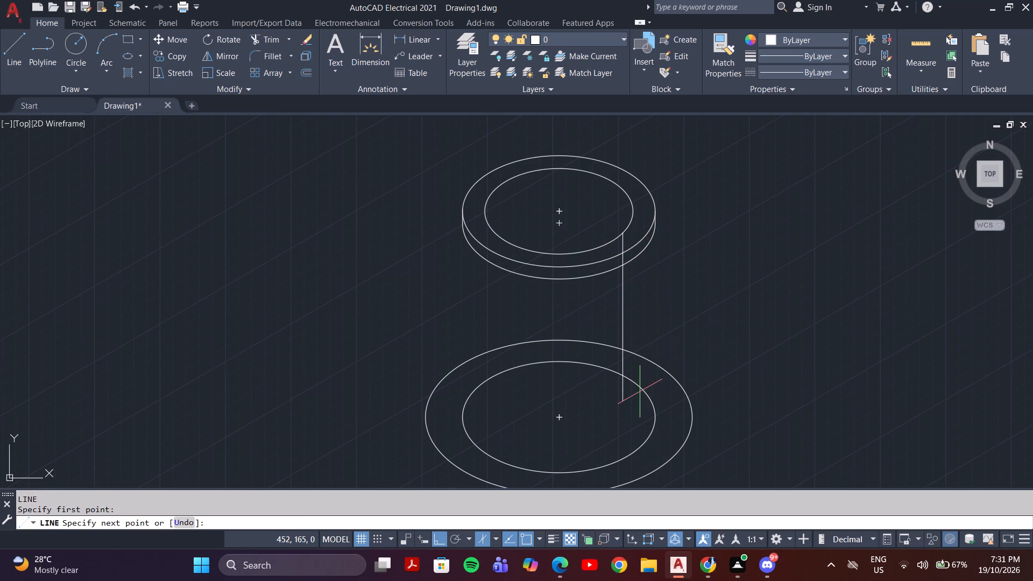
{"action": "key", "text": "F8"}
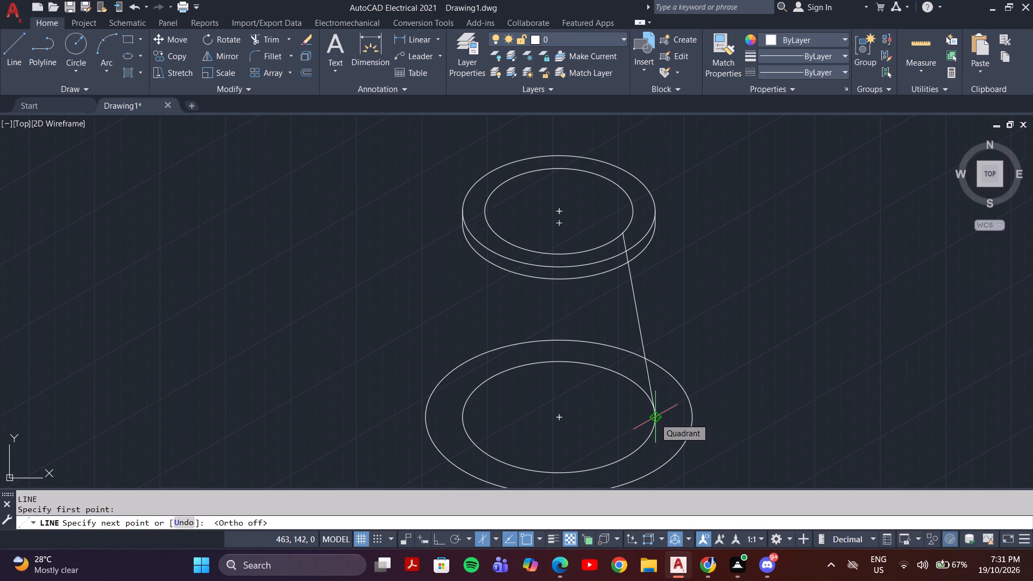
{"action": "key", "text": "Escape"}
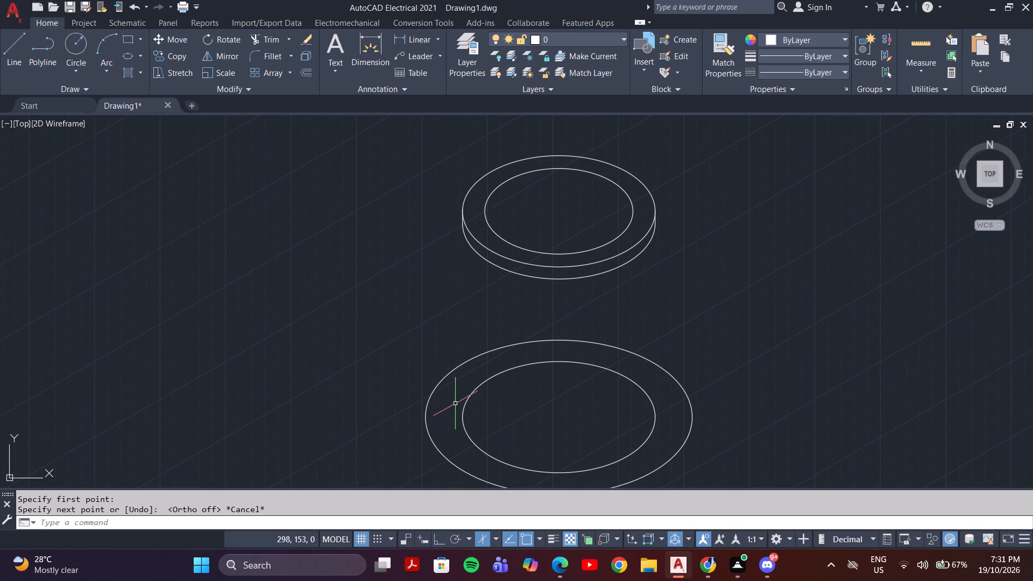
Draw a slightly slanted line from the left quadrant of the lower inner isocircle up to the upper flange's bottom outer arc.
{"action": "left_click", "coordinate": [11, 57]}
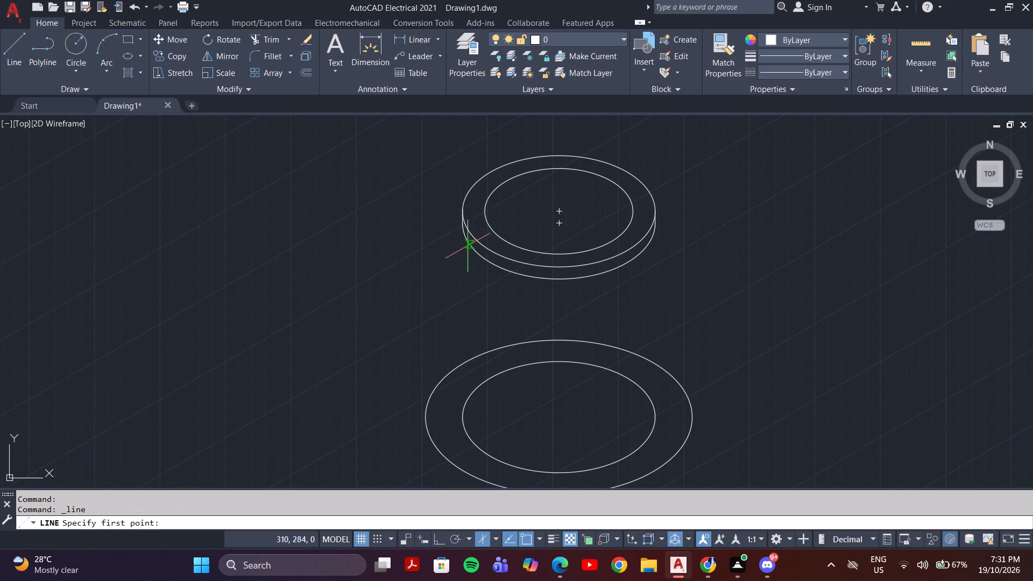
{"action": "left_click", "coordinate": [464, 418]}
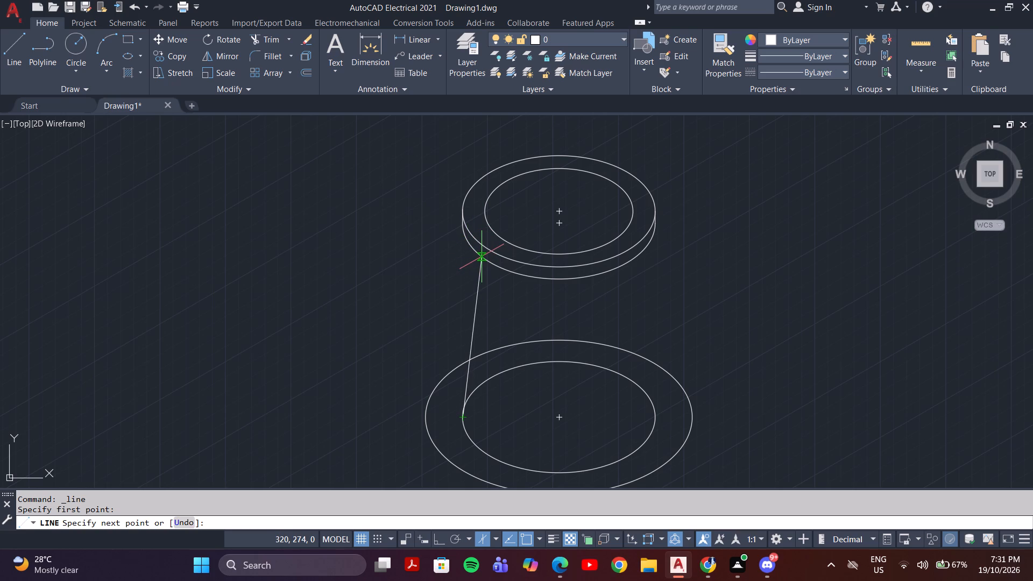
{"action": "left_click", "coordinate": [471, 245]}
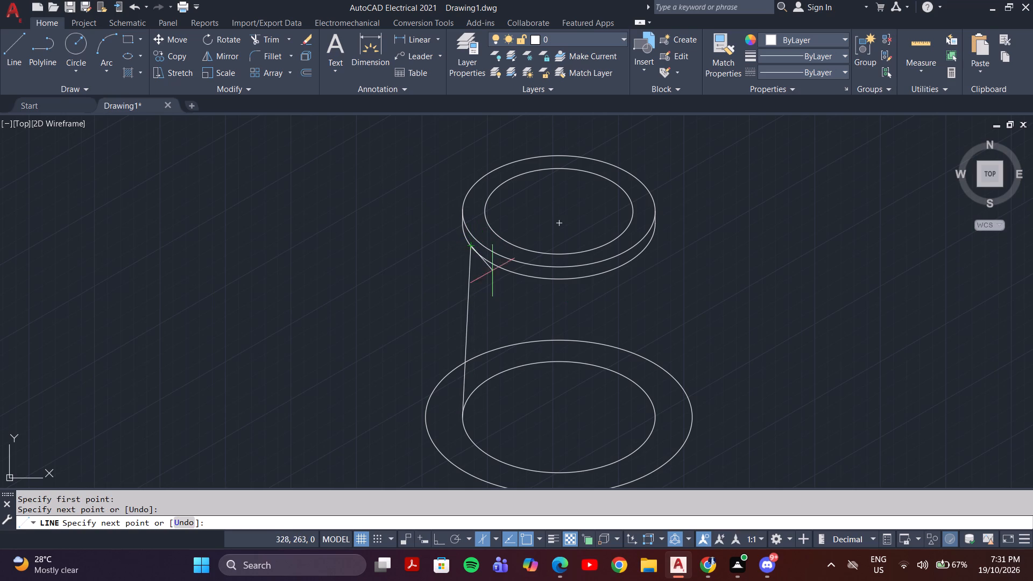
{"action": "key", "text": "space"}
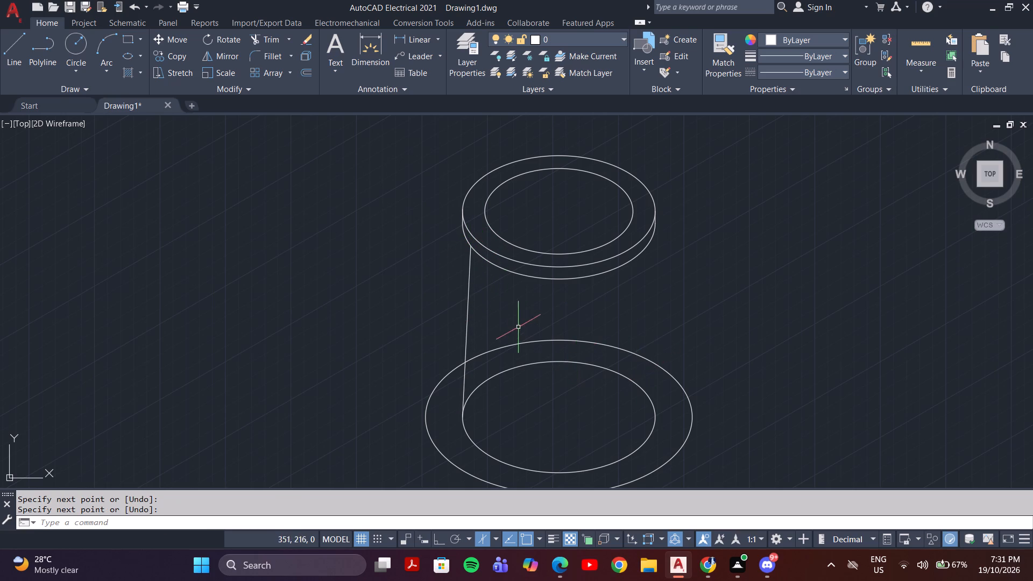
Draw the opposite side line from the right quadrant of the lower inner isocircle up to the upper flange's bottom outer arc.
{"action": "key", "text": "space"}
{"action": "left_click", "coordinate": [655, 416]}
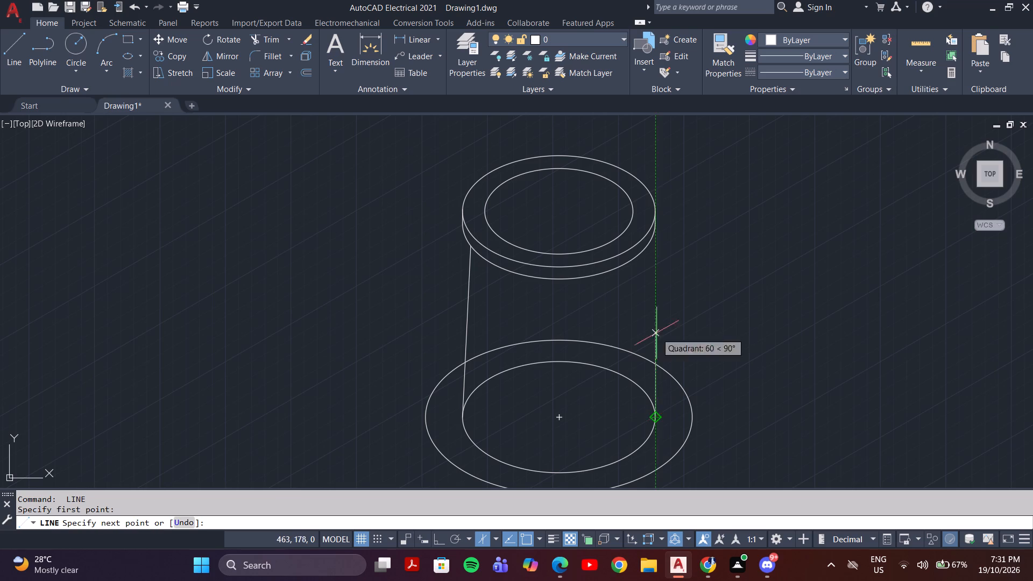
{"action": "left_click", "coordinate": [648, 244]}
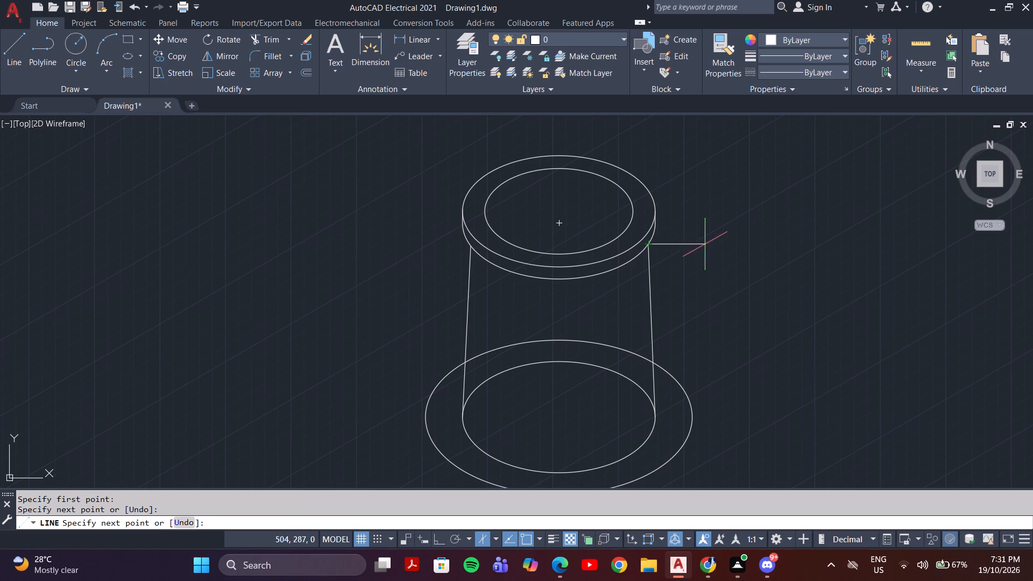
{"action": "key", "text": "Escape"}
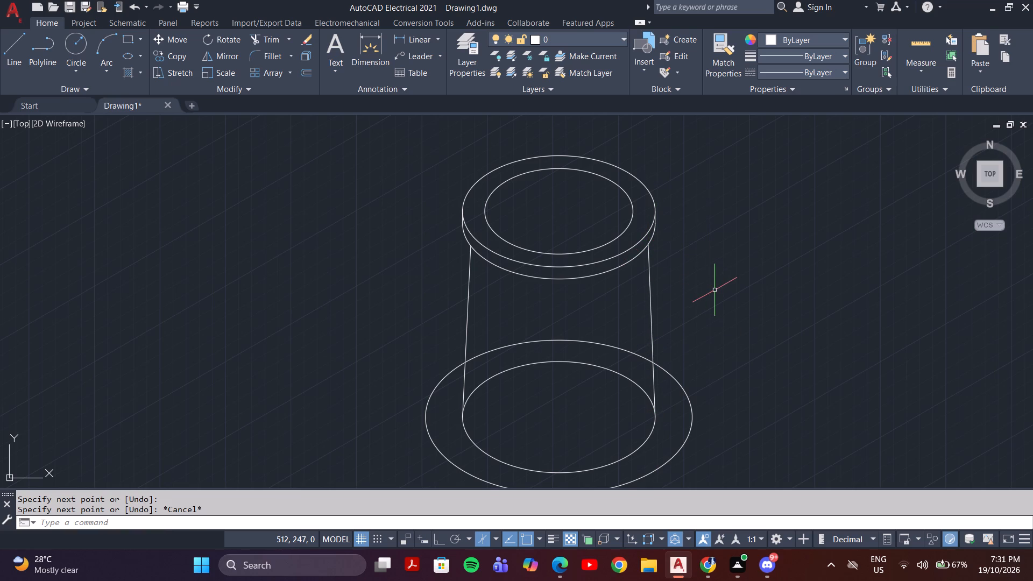
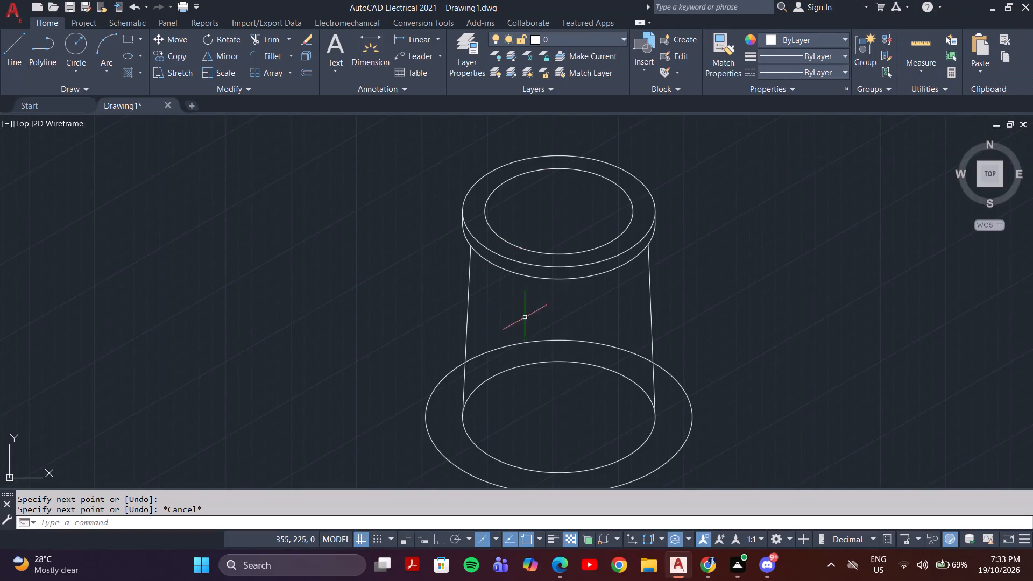
Draw a 100 mm line from the centre of the lower isocircles along the 210° isometric axis, using the top isoplane.
{"action": "middle_click_drag", "start_coordinate": [526, 320], "coordinate": [526, 260]}
{"action": "scroll", "coordinate": [526, 241], "scroll_direction": "up", "scroll_amount": 2}
{"action": "middle_click_drag", "start_coordinate": [483, 264], "coordinate": [511, 341]}
{"action": "scroll", "coordinate": [514, 302], "scroll_direction": "down", "scroll_amount": 3}
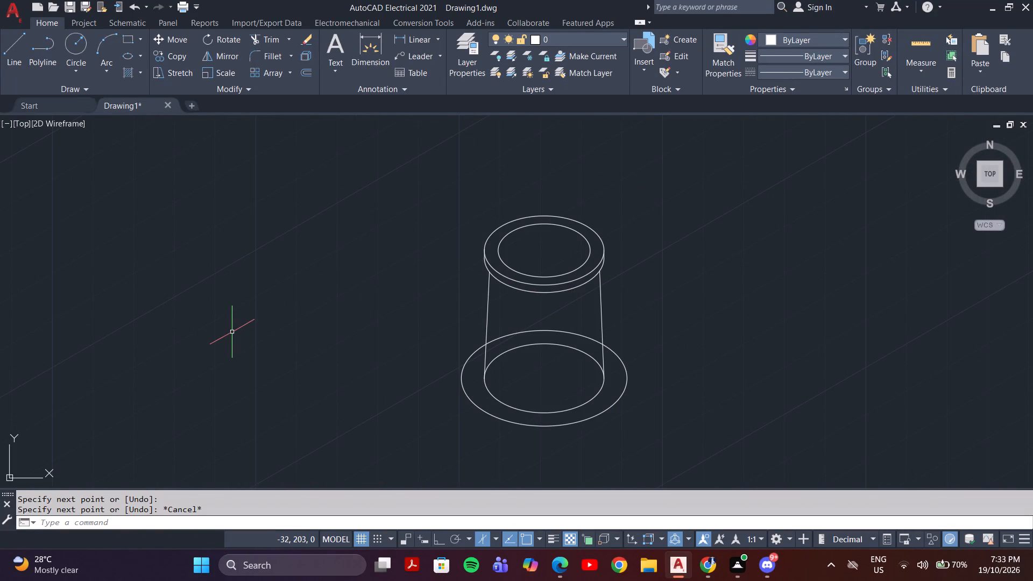
{"action": "key", "text": "l"}
{"action": "key", "text": "Return"}
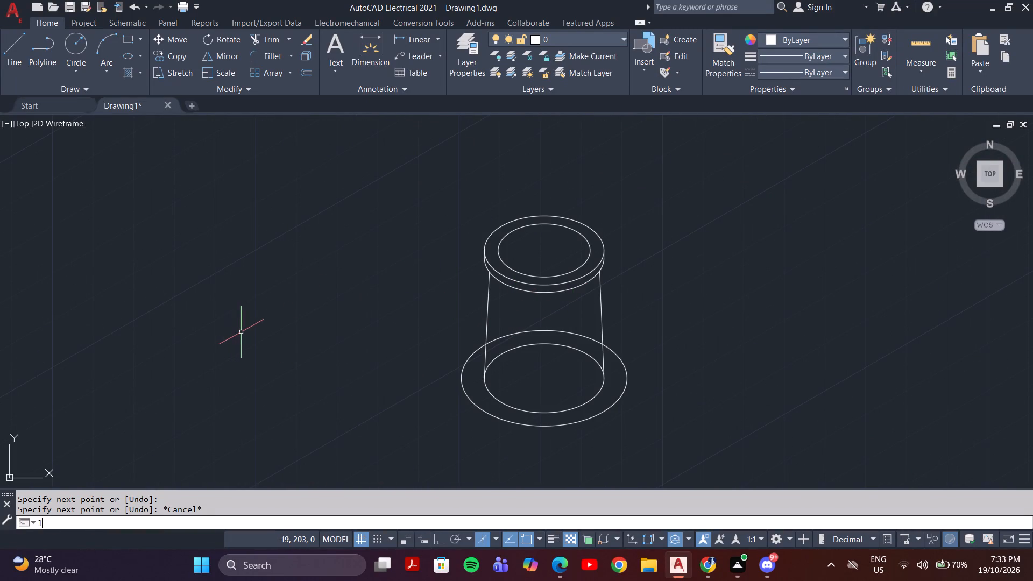
{"action": "key", "text": "F5"}
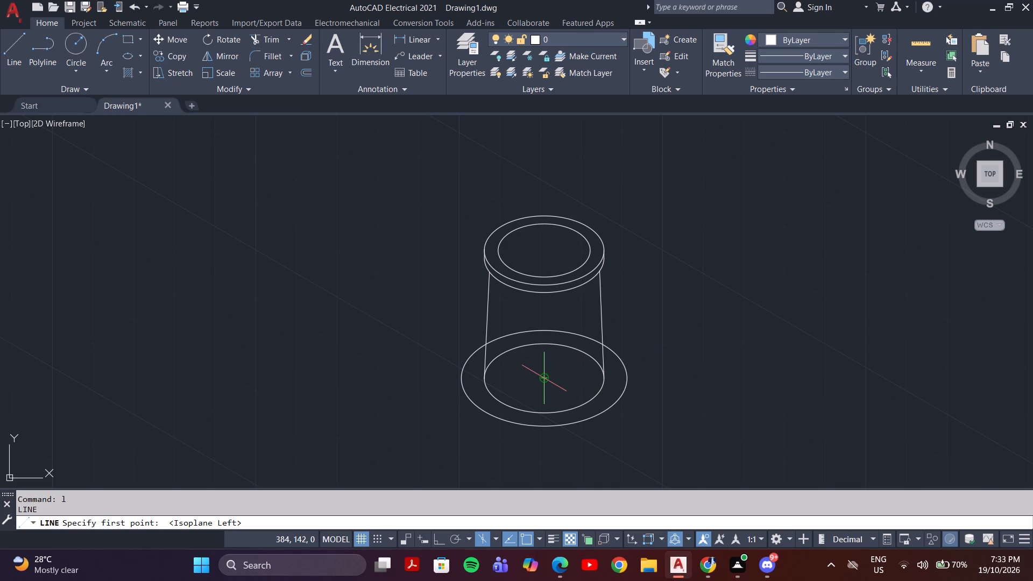
{"action": "key", "text": "F5"}
{"action": "left_click", "coordinate": [540, 379]}
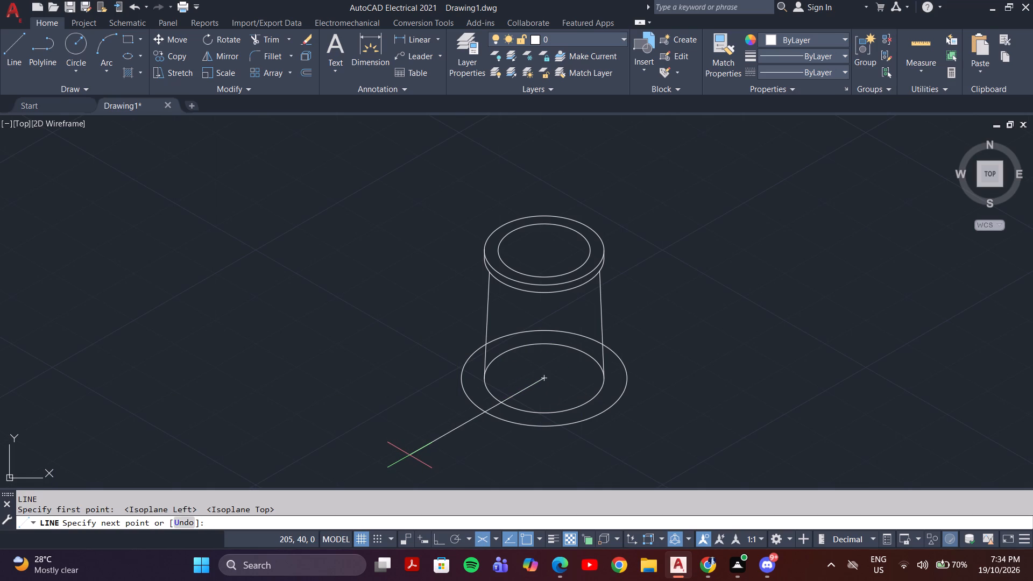
{"action": "key", "text": "F8"}
{"action": "middle_click_drag", "start_coordinate": [406, 415], "coordinate": [497, 329]}
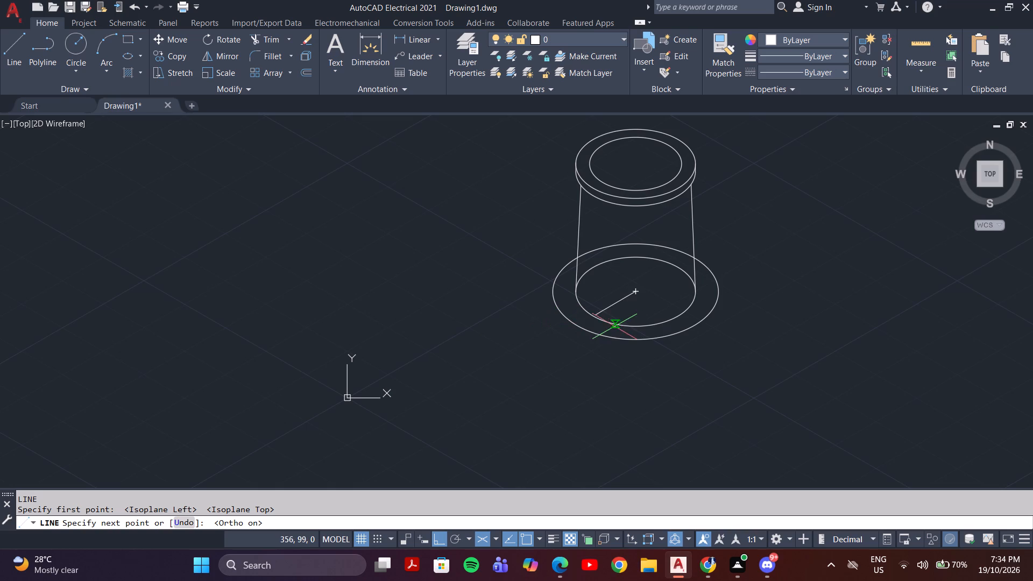
{"action": "left_click", "coordinate": [576, 328]}
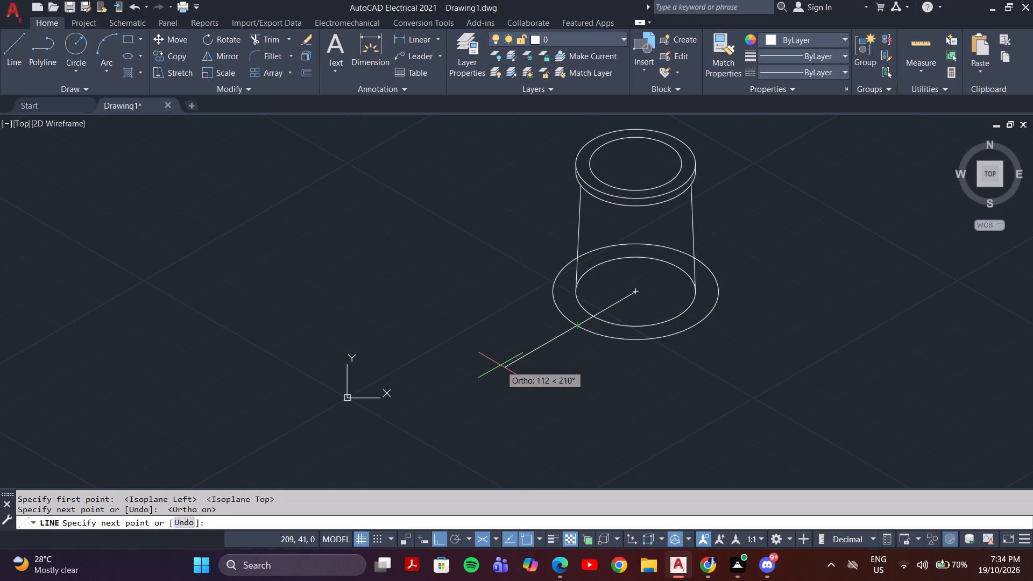
{"action": "type", "text": "100"}
{"action": "key", "text": "Return"}
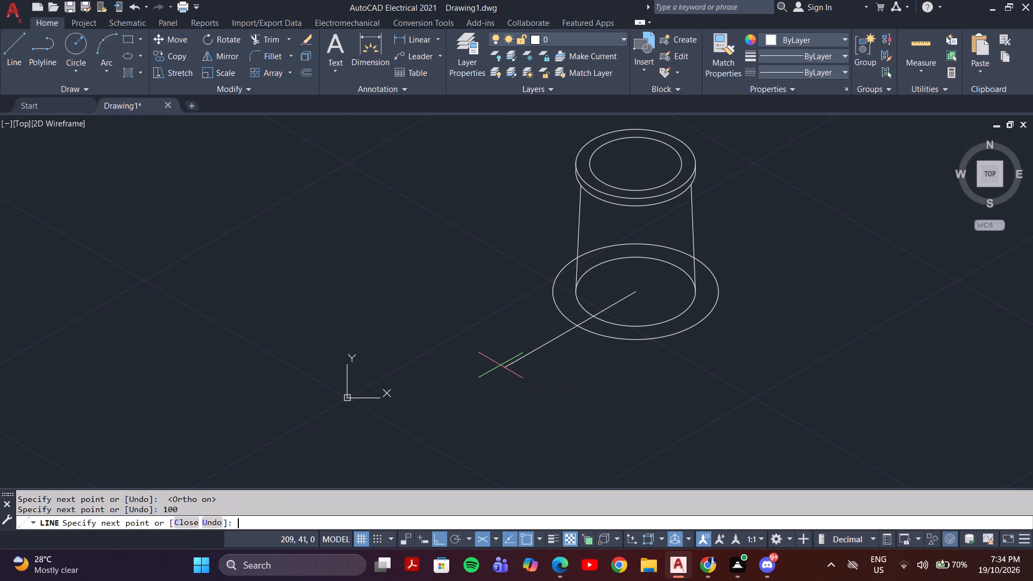
{"action": "key", "text": "Escape"}
Draw an isocircle of radius 20 mm centred on the outer end of the 100 mm line.
{"action": "scroll", "coordinate": [482, 345], "scroll_direction": "up", "scroll_amount": 2}
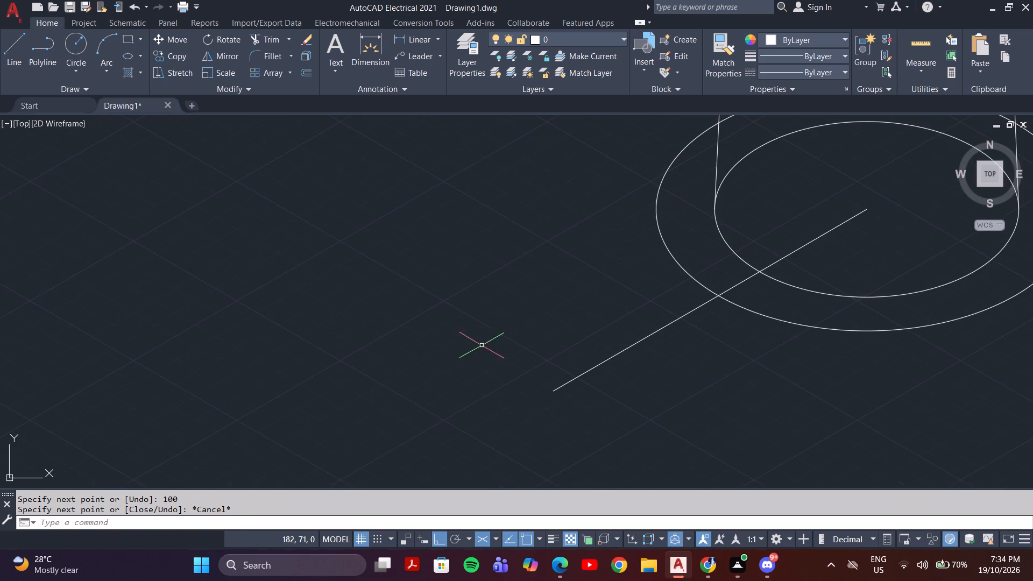
{"action": "middle_click_drag", "start_coordinate": [577, 350], "coordinate": [449, 349]}
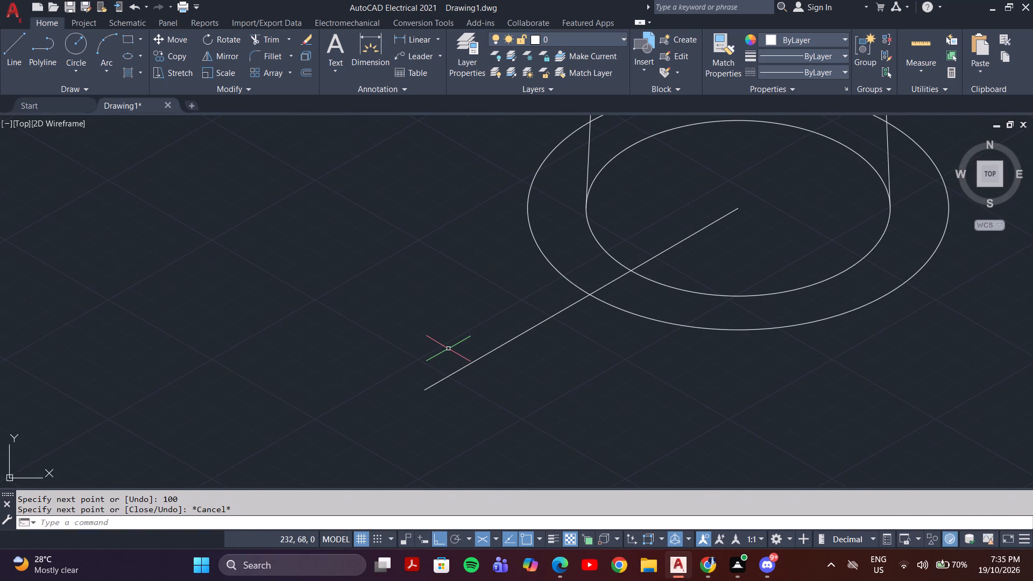
{"action": "left_click", "coordinate": [78, 47]}
{"action": "left_click", "coordinate": [127, 49]}
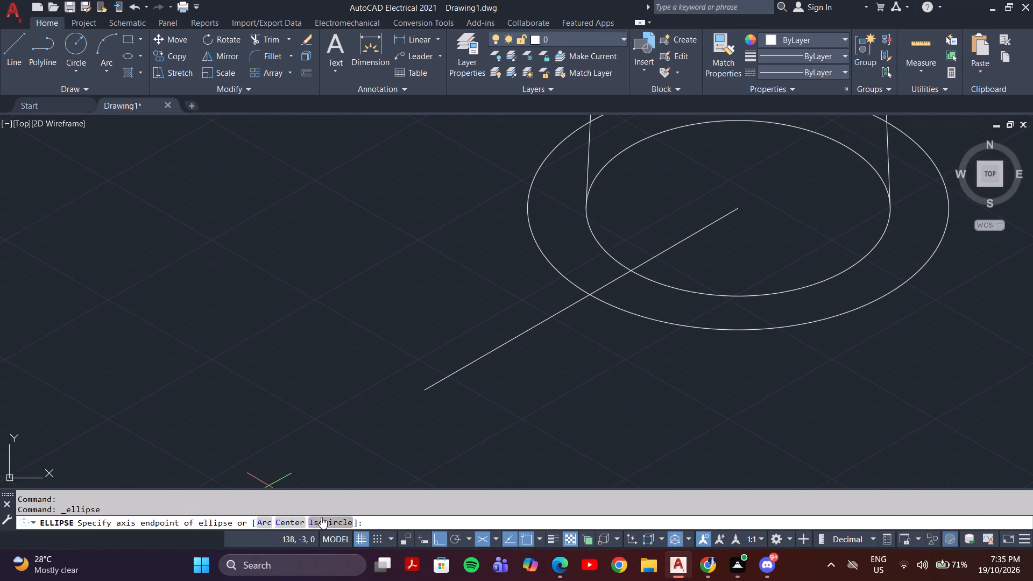
{"action": "left_click", "coordinate": [321, 517]}
{"action": "left_click", "coordinate": [427, 388]}
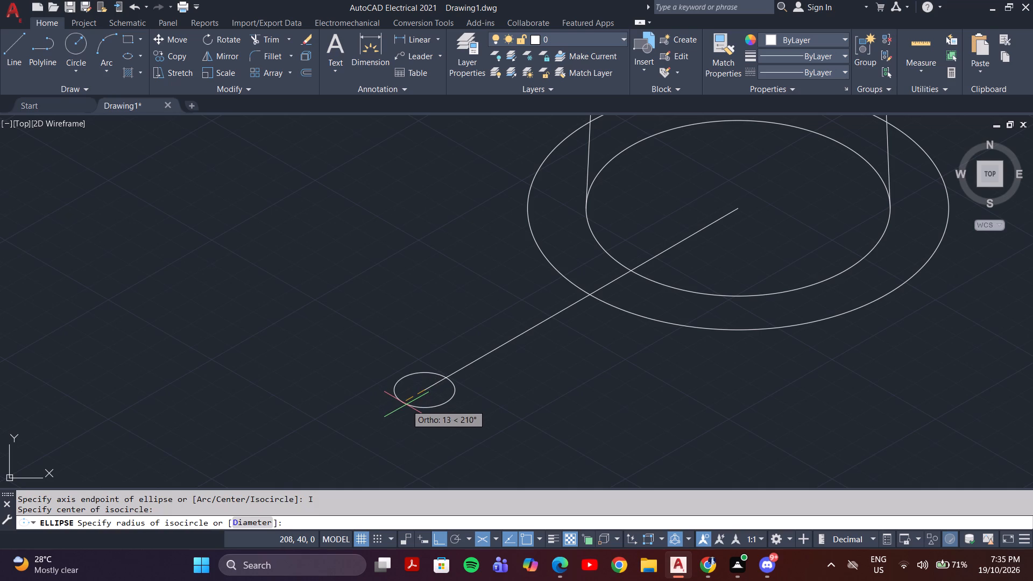
{"action": "type", "text": "20"}
{"action": "key", "text": "Return"}
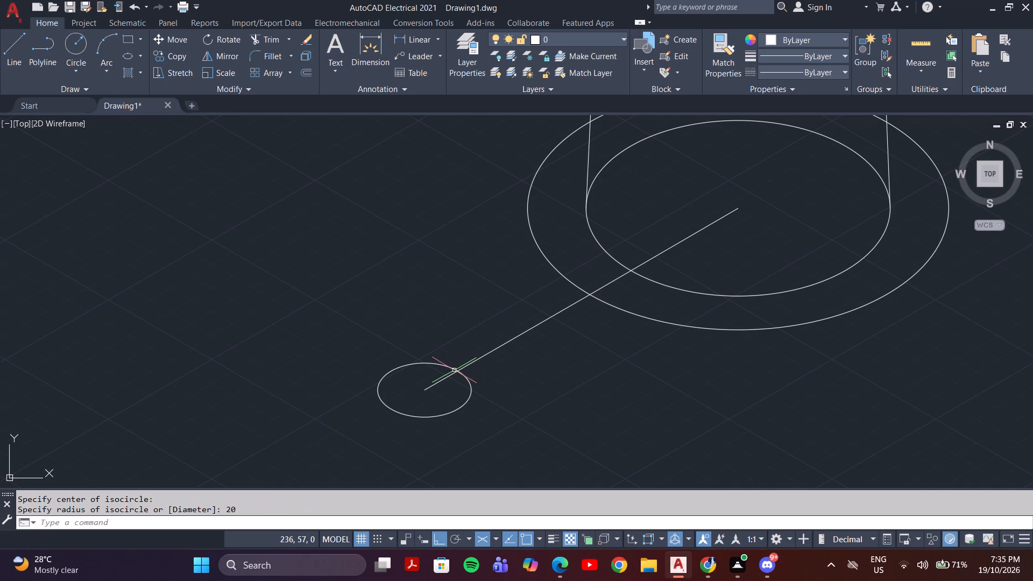
{"action": "left_click", "coordinate": [450, 370]}
{"action": "key", "text": "Escape"}
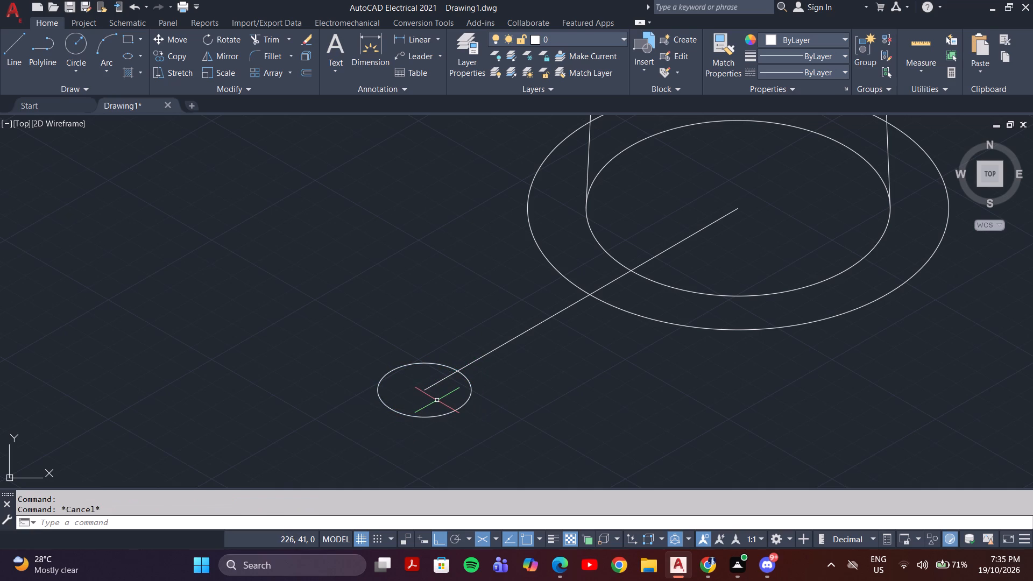
Draw a 40 mm line from the small isocircle's centre back along the centre line, continuing with a segment about 16 mm long at 330°.
{"action": "key", "text": "l"}
{"action": "key", "text": "Return"}
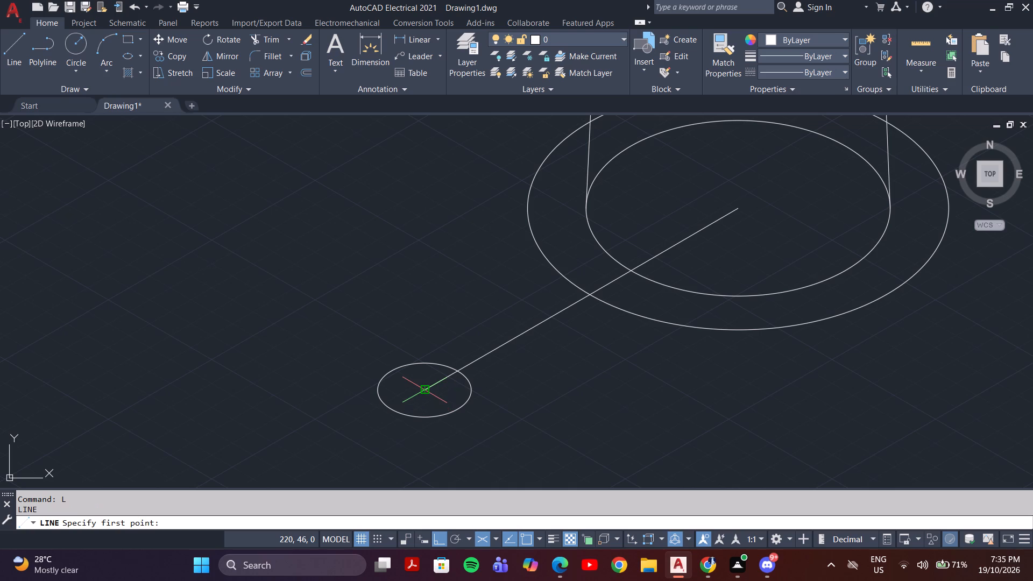
{"action": "left_click", "coordinate": [425, 389]}
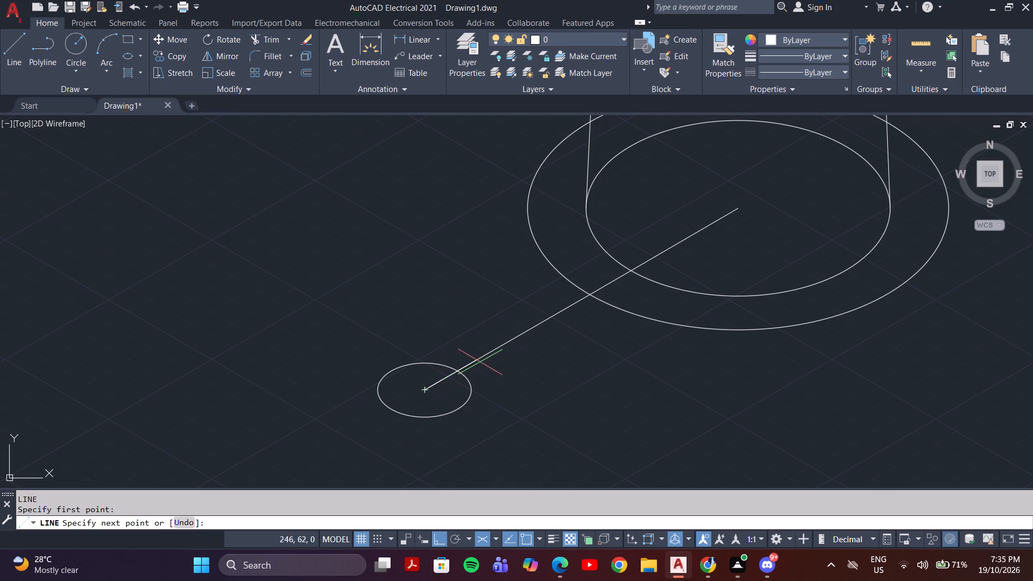
{"action": "key", "text": "4"}
{"action": "key", "text": "0"}
{"action": "key", "text": "Return"}
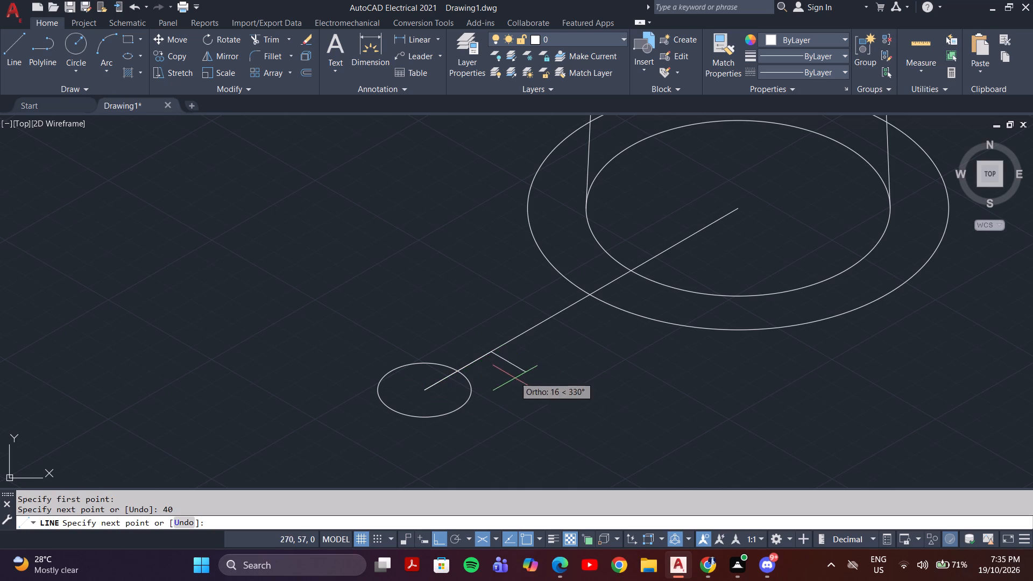
{"action": "left_click", "coordinate": [526, 369]}
{"action": "key", "text": "Escape"}
Copy the small isocircle from its centre to the end of the 40 mm line.
{"action": "left_click", "coordinate": [473, 398]}
{"action": "left_click", "coordinate": [431, 424]}
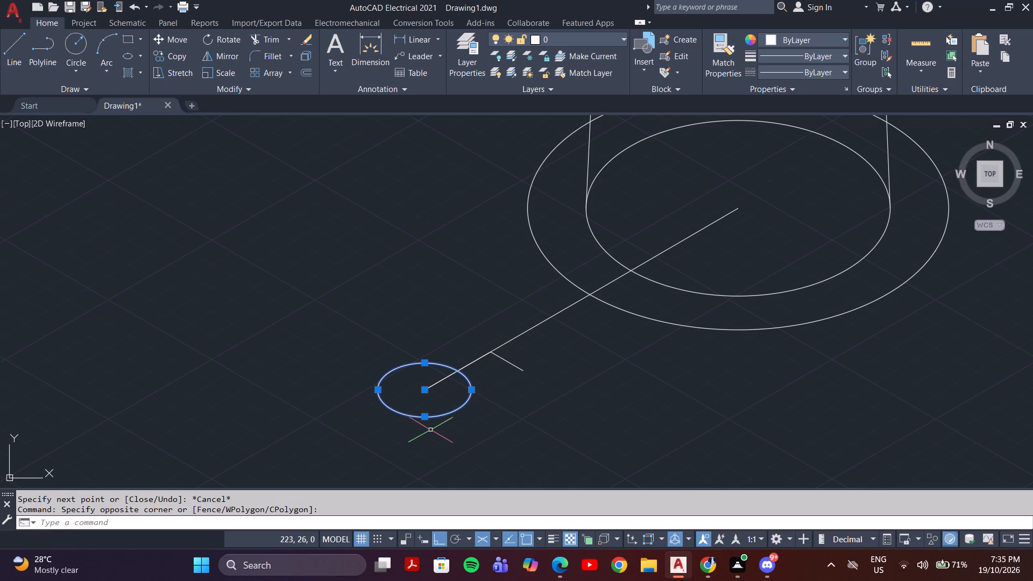
{"action": "key", "text": "c"}
{"action": "key", "text": "o"}
{"action": "key", "text": "Return"}
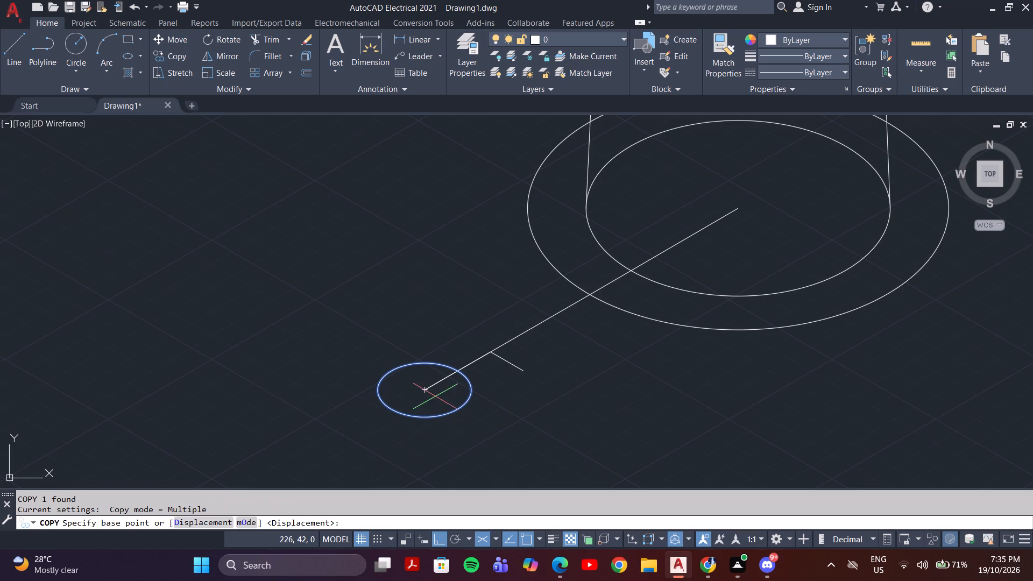
{"action": "left_click_drag", "start_coordinate": [421, 391], "coordinate": [429, 385]}
{"action": "left_click", "coordinate": [491, 352]}
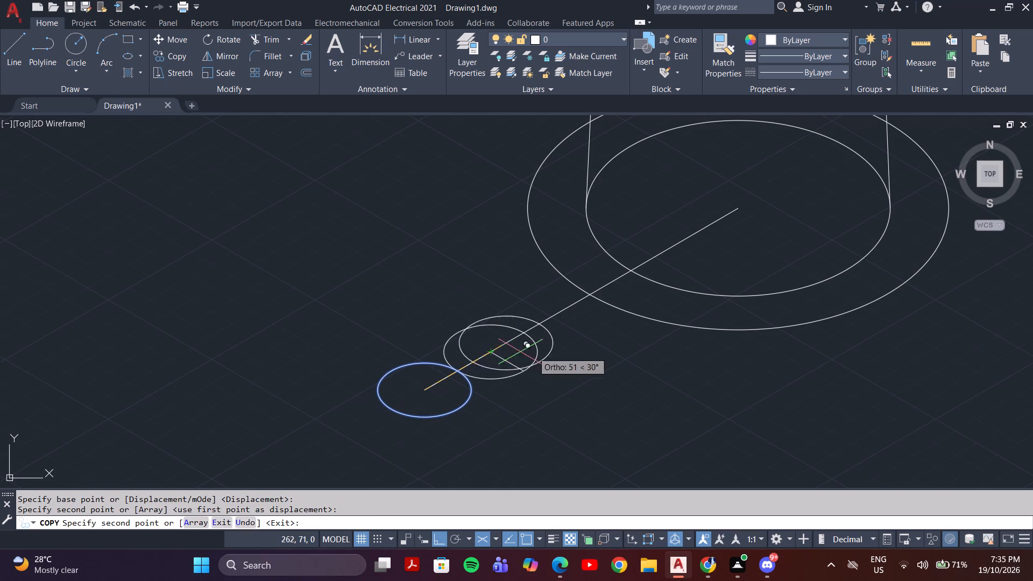
{"action": "key", "text": "Escape"}
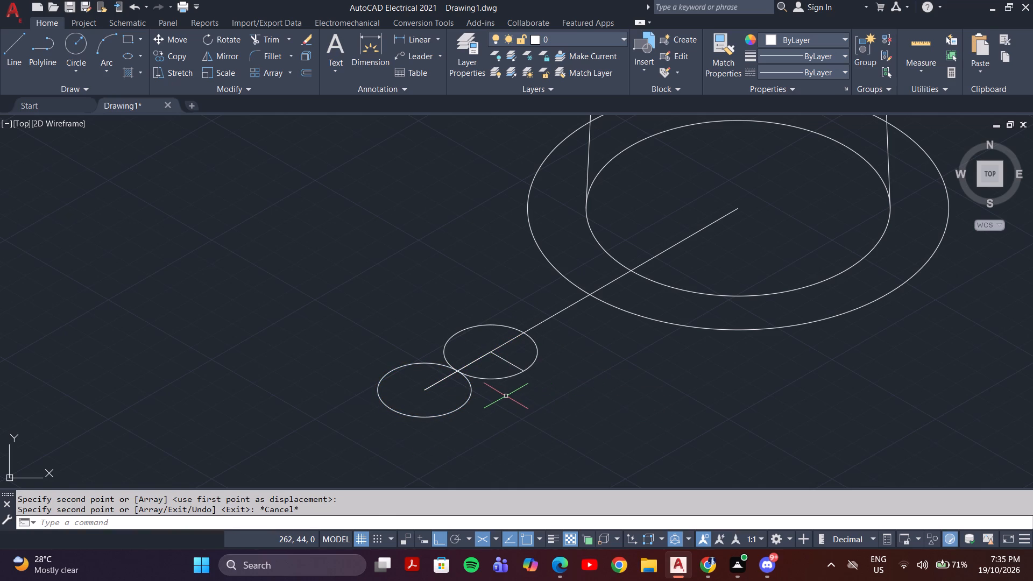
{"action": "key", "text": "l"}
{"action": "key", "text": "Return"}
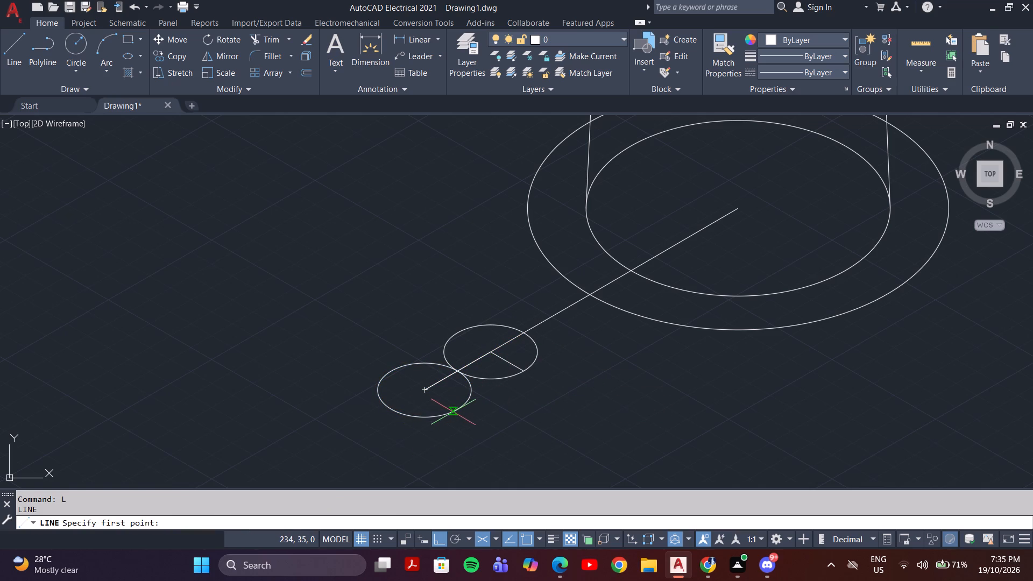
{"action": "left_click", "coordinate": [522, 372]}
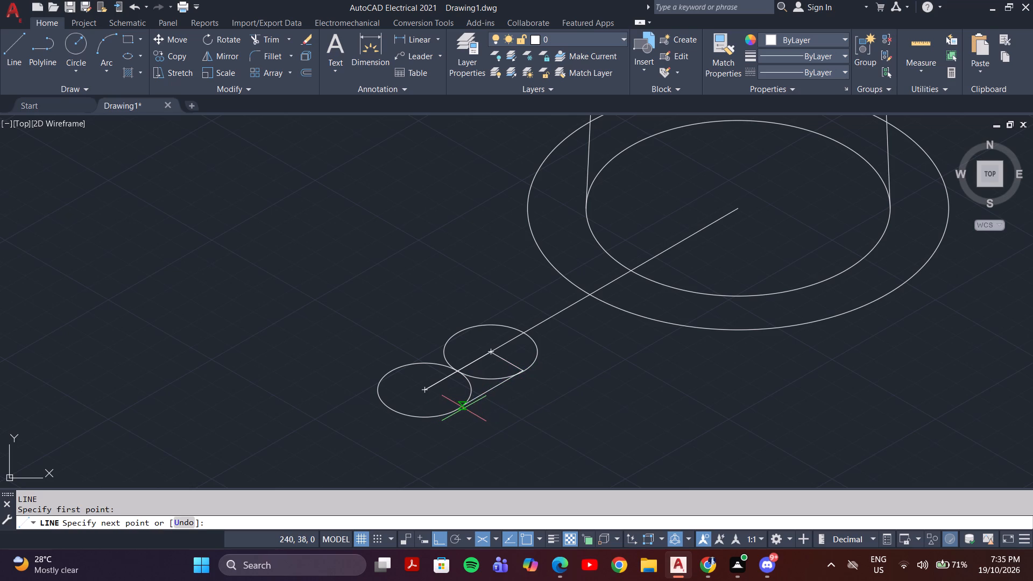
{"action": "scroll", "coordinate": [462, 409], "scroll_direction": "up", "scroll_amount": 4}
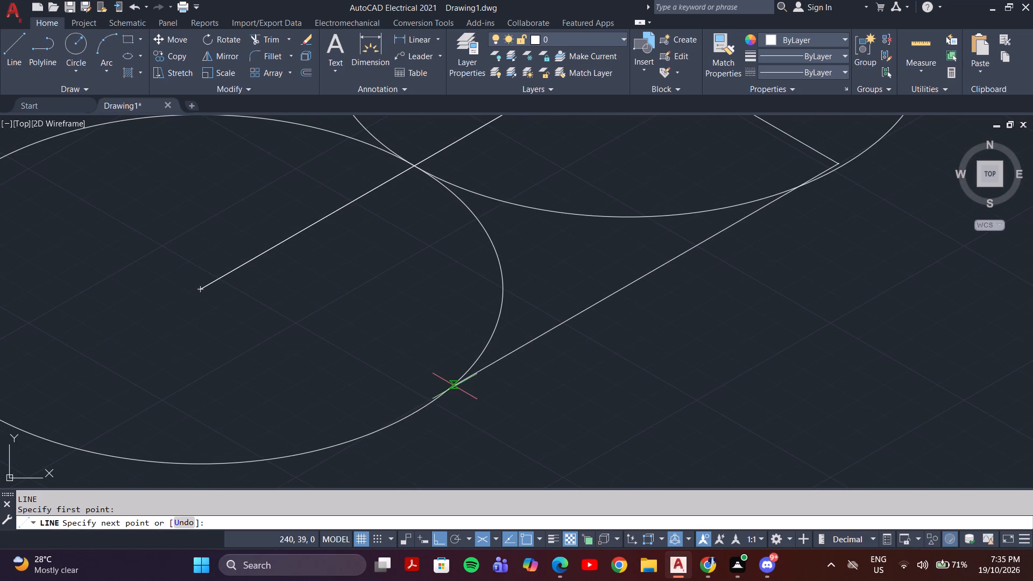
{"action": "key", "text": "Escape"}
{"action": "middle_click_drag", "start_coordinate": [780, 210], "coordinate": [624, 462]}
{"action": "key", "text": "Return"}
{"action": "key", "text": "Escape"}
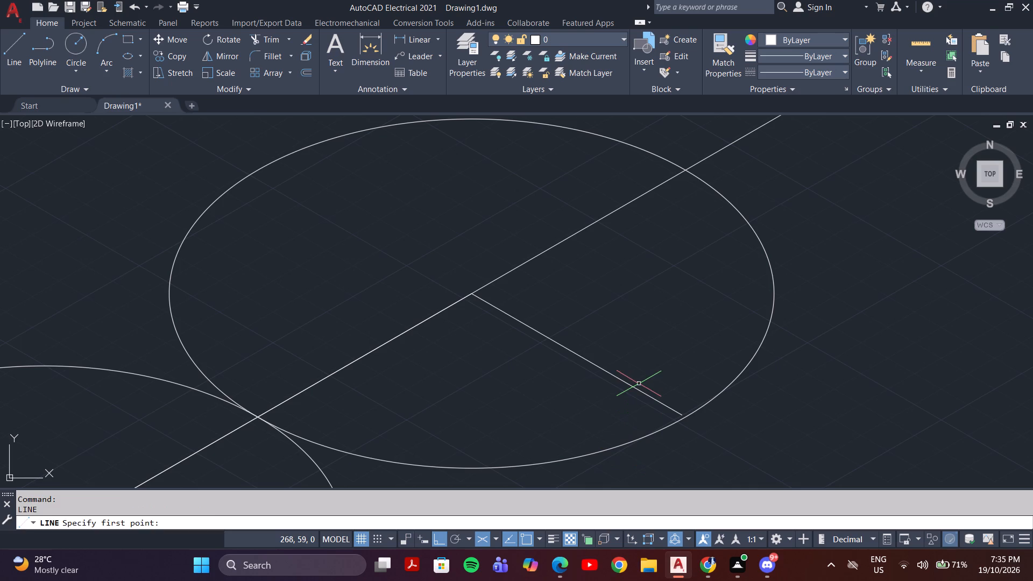
Replace the short 330° segment with a line from the copied isocircle's centre exactly to its edge along the same axis.
{"action": "left_click_drag", "start_coordinate": [639, 382], "coordinate": [621, 386]}
{"action": "left_click", "coordinate": [600, 401]}
{"action": "key", "text": "Delete"}
{"action": "key", "text": "l"}
{"action": "key", "text": "Return"}
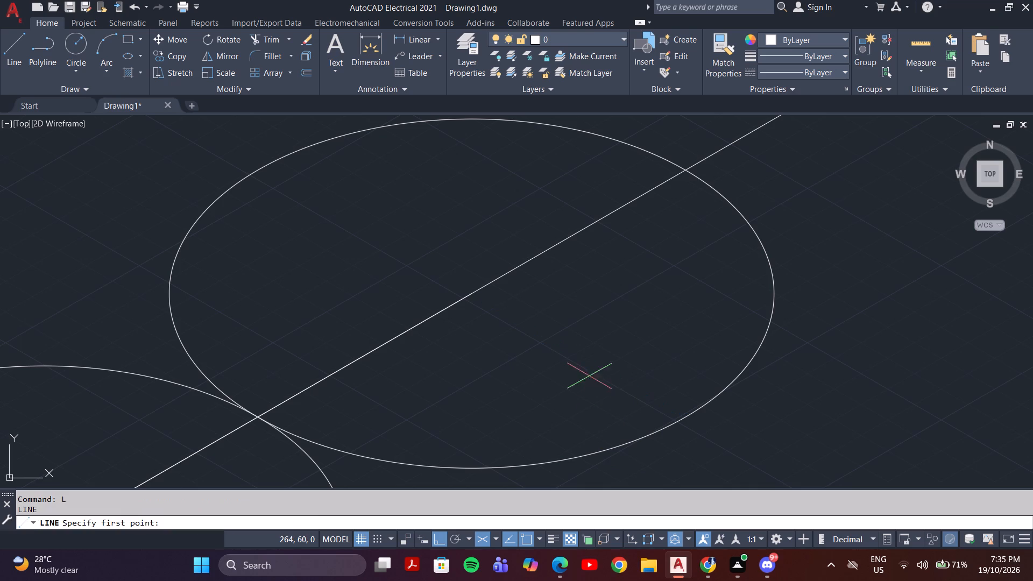
{"action": "left_click_drag", "start_coordinate": [471, 293], "coordinate": [480, 296]}
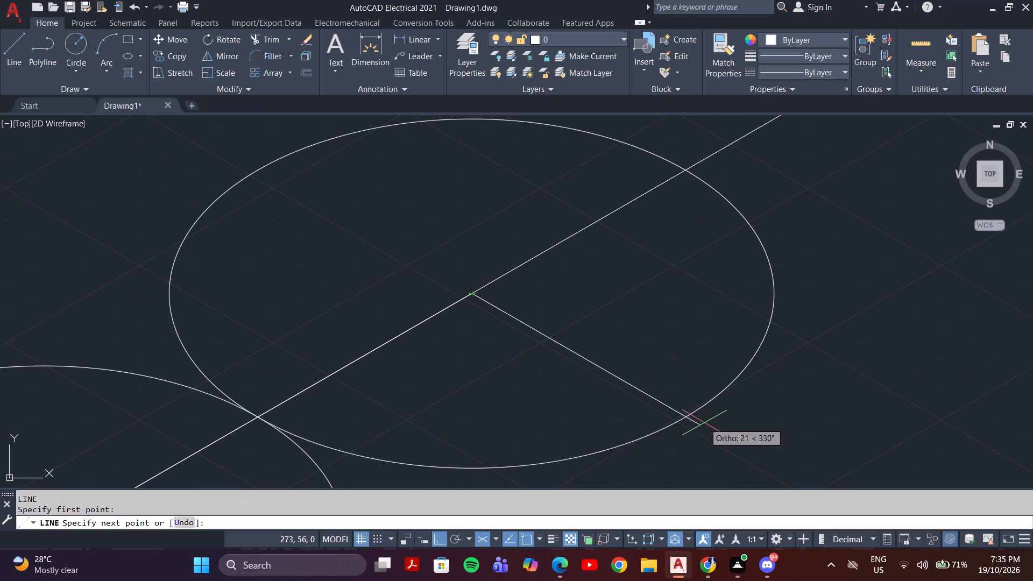
{"action": "left_click", "coordinate": [686, 419]}
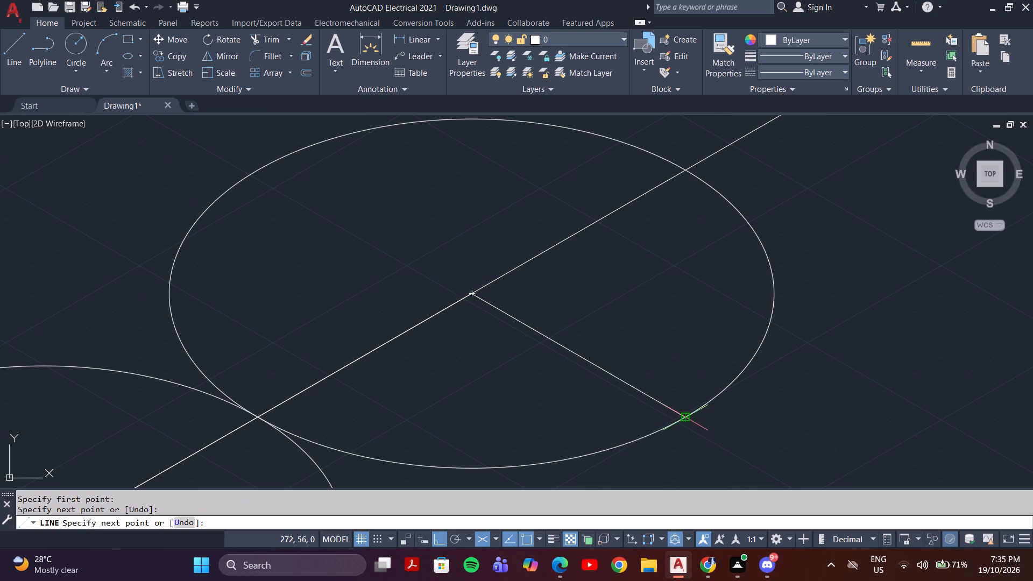
{"action": "key", "text": "Escape"}
Draw a side line from that edge point, parallel to the centre line, to the matching edge of the first small isocircle.
{"action": "middle_click_drag", "start_coordinate": [666, 435], "coordinate": [679, 303]}
{"action": "key", "text": "l"}
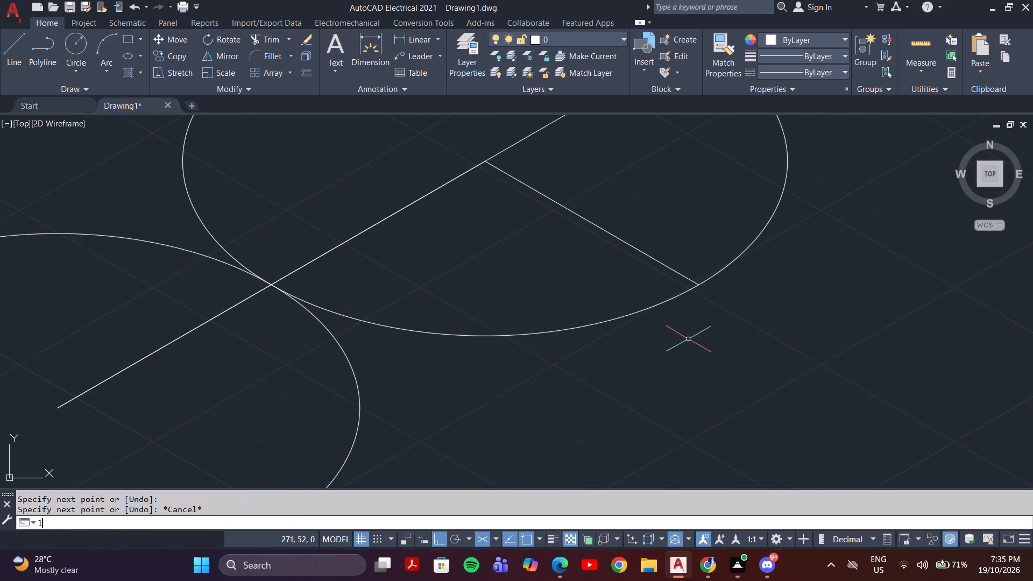
{"action": "key", "text": "Return"}
{"action": "left_click", "coordinate": [698, 285]}
{"action": "middle_click_drag", "start_coordinate": [592, 396], "coordinate": [666, 275]}
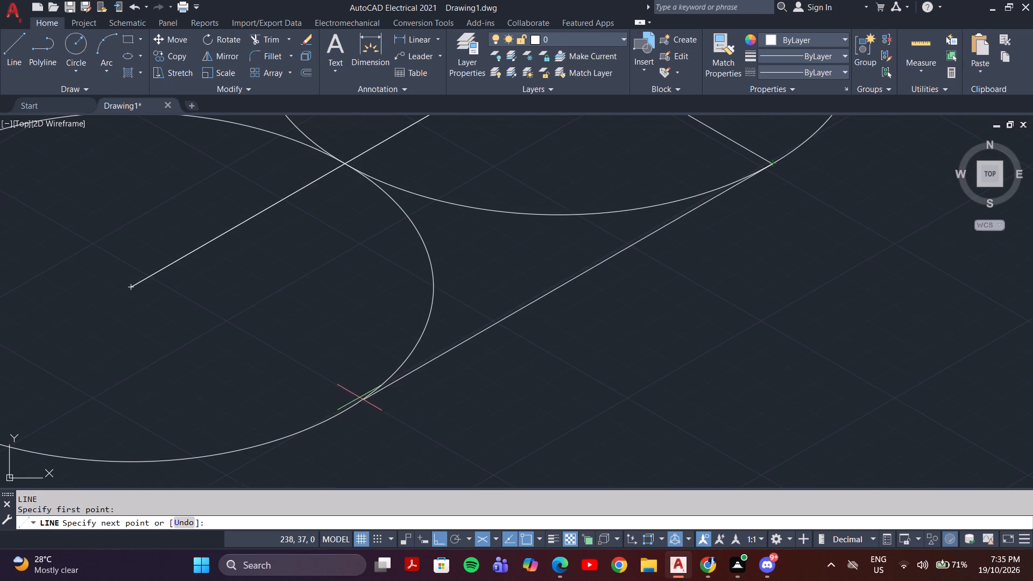
{"action": "left_click", "coordinate": [346, 408]}
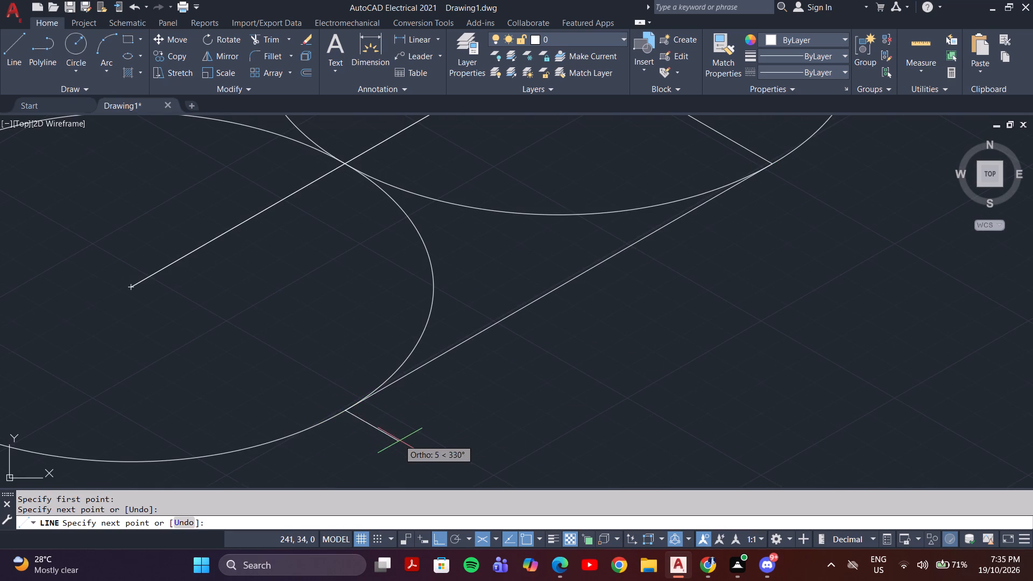
{"action": "key", "text": "Escape"}
Draw a line from the copied isocircle's centre at 150°, extending slightly past its opposite edge.
{"action": "scroll", "coordinate": [426, 399], "scroll_direction": "down", "scroll_amount": 3}
{"action": "scroll", "coordinate": [246, 306], "scroll_direction": "up", "scroll_amount": 2}
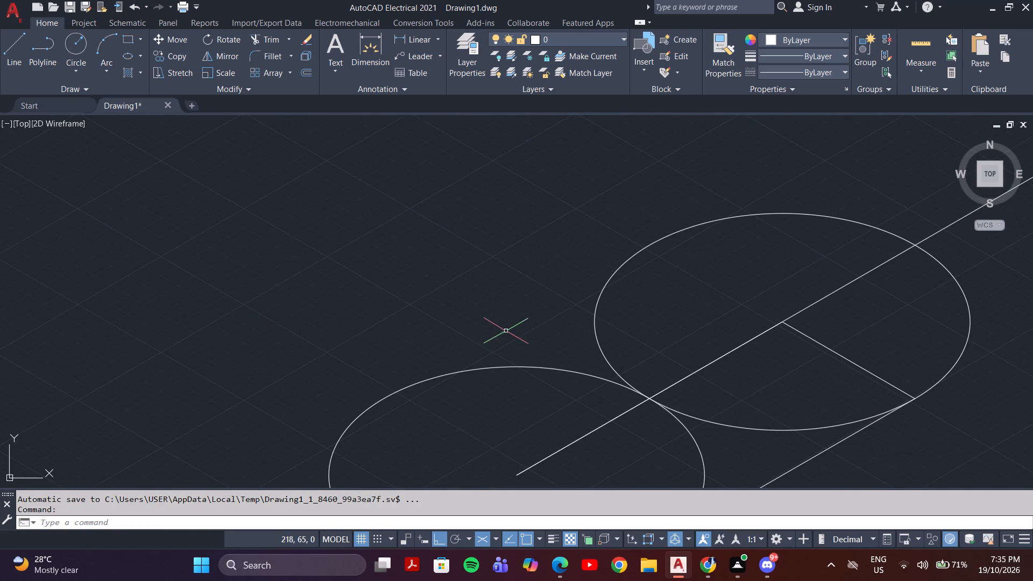
{"action": "key", "text": "space"}
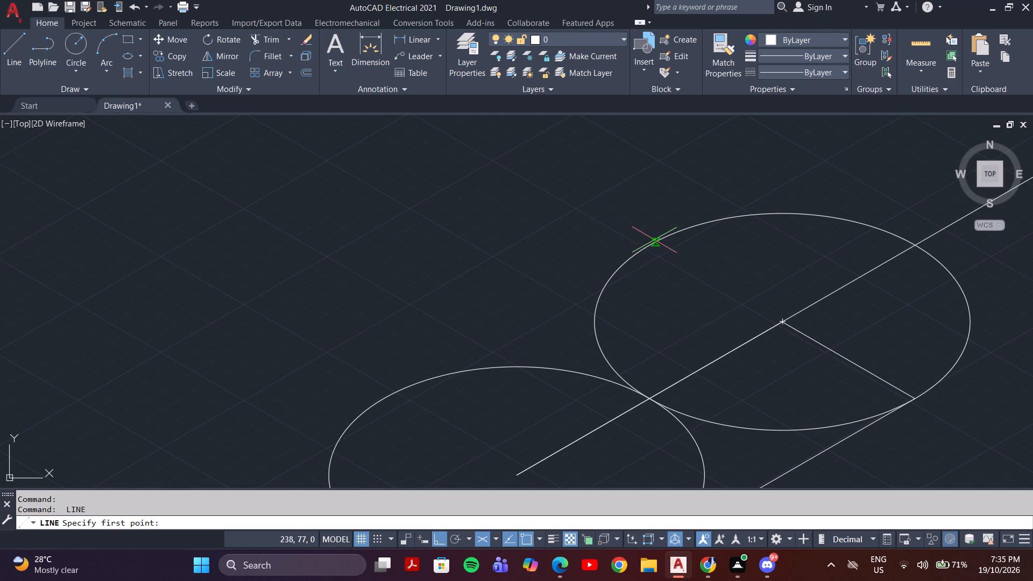
{"action": "left_click", "coordinate": [781, 322]}
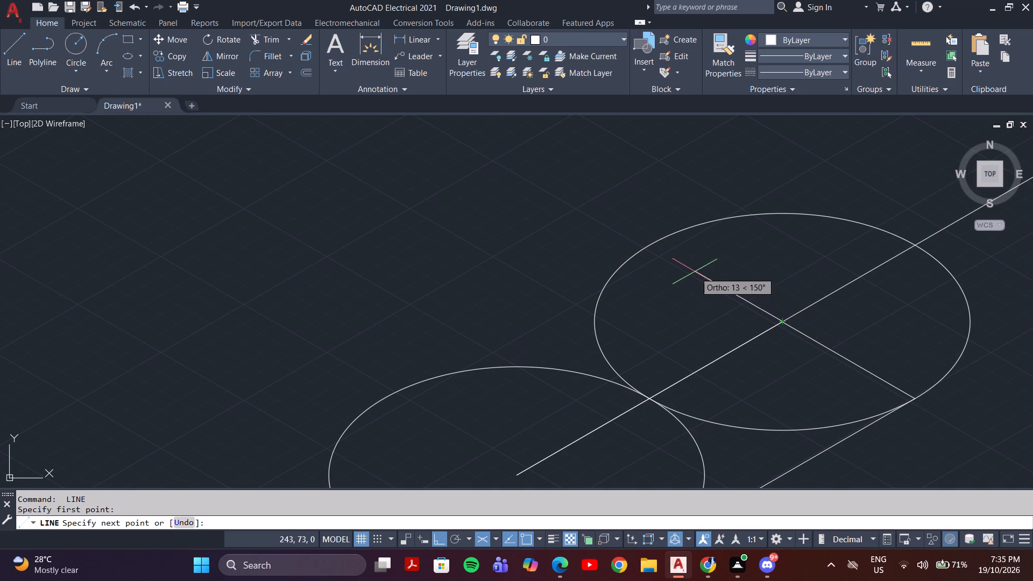
{"action": "left_click", "coordinate": [615, 229]}
{"action": "key", "text": "space"}
Draw the opposite side line from the 150° line's crossing with the copied isocircle, parallel to the centre line and past the first small isocircle.
{"action": "key", "text": "space"}
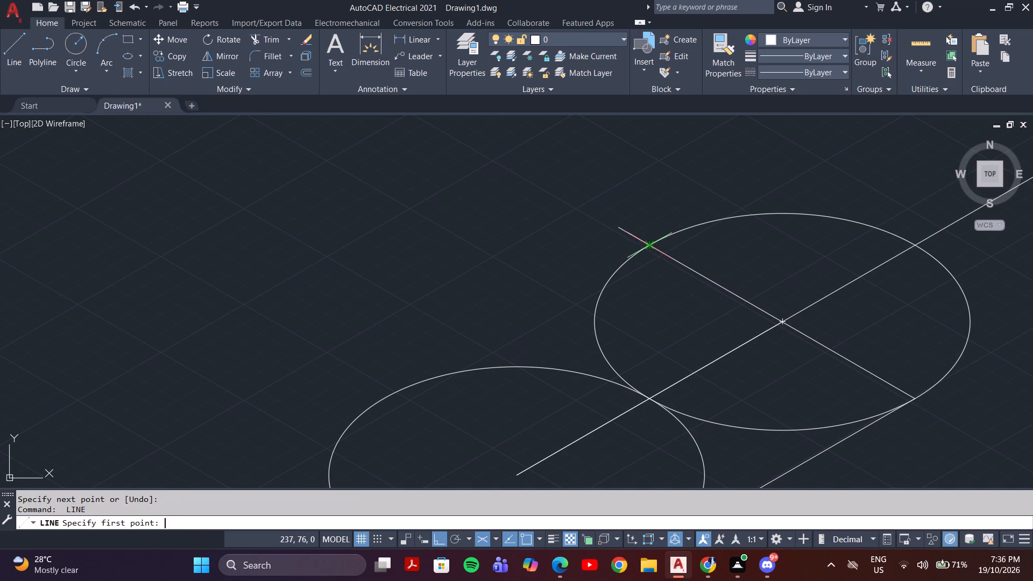
{"action": "left_click", "coordinate": [649, 246]}
{"action": "left_click", "coordinate": [299, 440]}
{"action": "key", "text": "space"}
{"action": "middle_click_drag", "start_coordinate": [450, 420], "coordinate": [448, 392]}
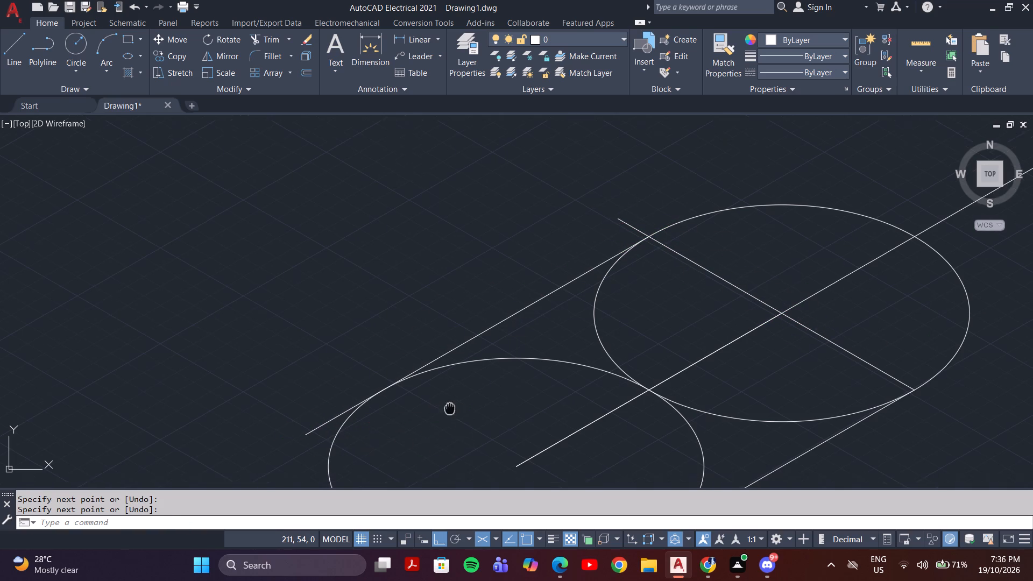
Trim the side-line overhangs, inner arcs and inner construction and centre-line segments of the two small isocircles into a clean closed slot.
{"action": "middle_click_drag", "start_coordinate": [448, 392], "coordinate": [443, 351]}
{"action": "type", "text": "tr"}
{"action": "key", "text": "Return"}
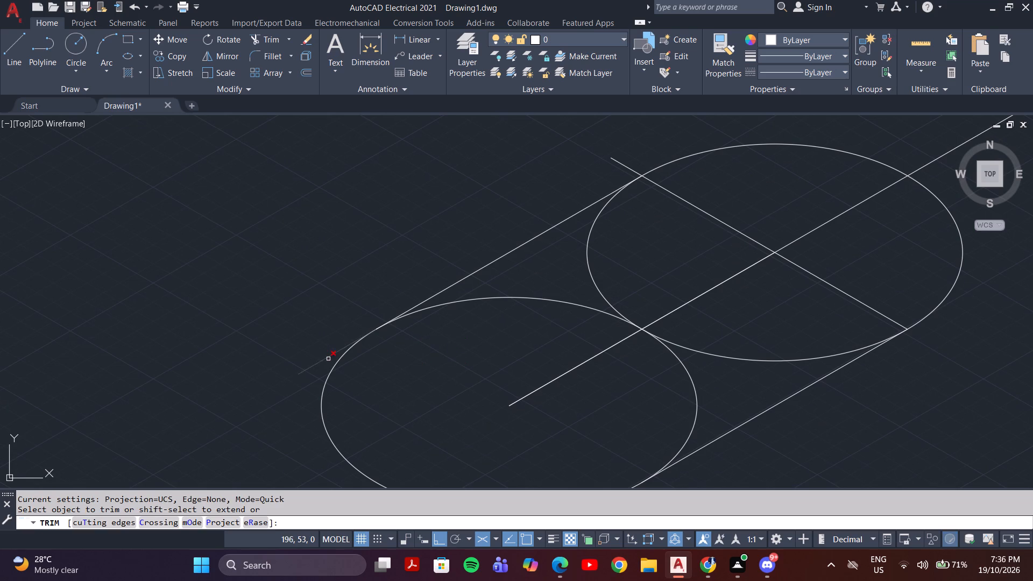
{"action": "left_click", "coordinate": [328, 359]}
{"action": "left_click_drag", "start_coordinate": [623, 159], "coordinate": [588, 177]}
{"action": "left_click_drag", "start_coordinate": [613, 270], "coordinate": [424, 423]}
{"action": "left_click_drag", "start_coordinate": [547, 327], "coordinate": [779, 321]}
{"action": "left_click_drag", "start_coordinate": [855, 249], "coordinate": [599, 437]}
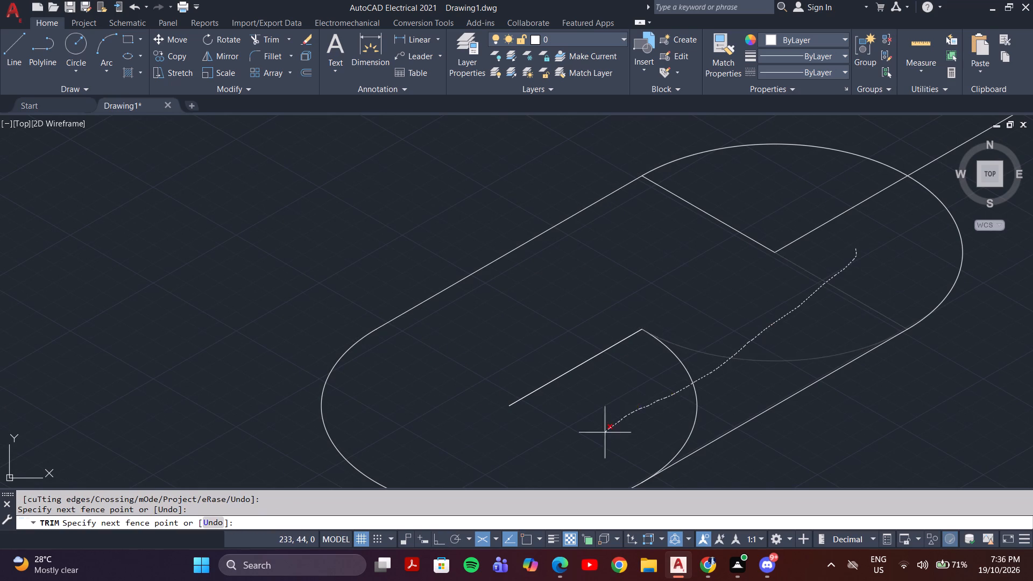
{"action": "left_click_drag", "start_coordinate": [599, 437], "coordinate": [560, 460]}
{"action": "left_click_drag", "start_coordinate": [580, 413], "coordinate": [746, 313]}
{"action": "scroll", "coordinate": [760, 335], "scroll_direction": "down", "scroll_amount": 2}
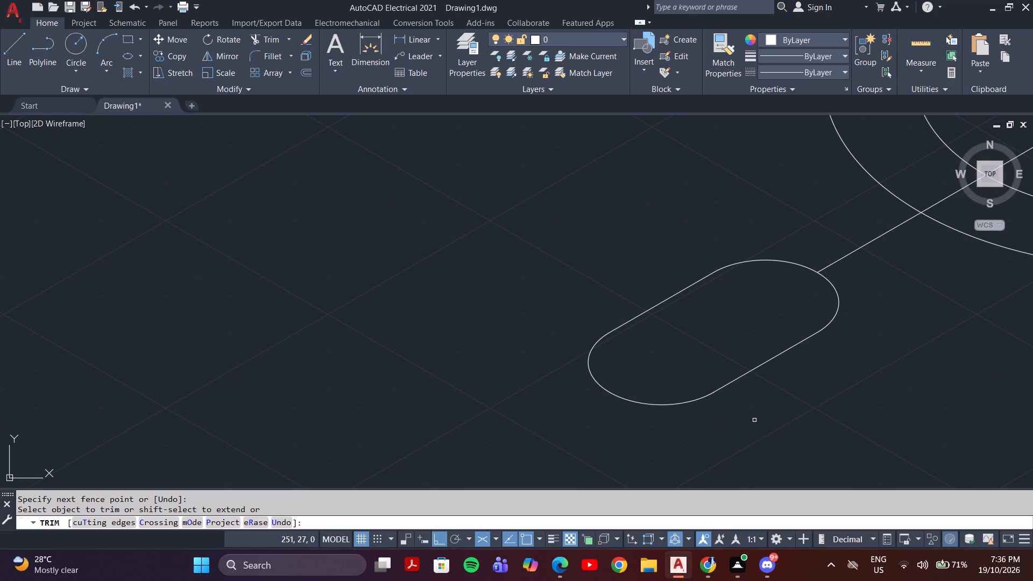
{"action": "key", "text": "Escape"}
Draw an isocircle of radius 40 mm centred on the slot's outer end arc.
{"action": "middle_click_drag", "start_coordinate": [767, 426], "coordinate": [716, 412]}
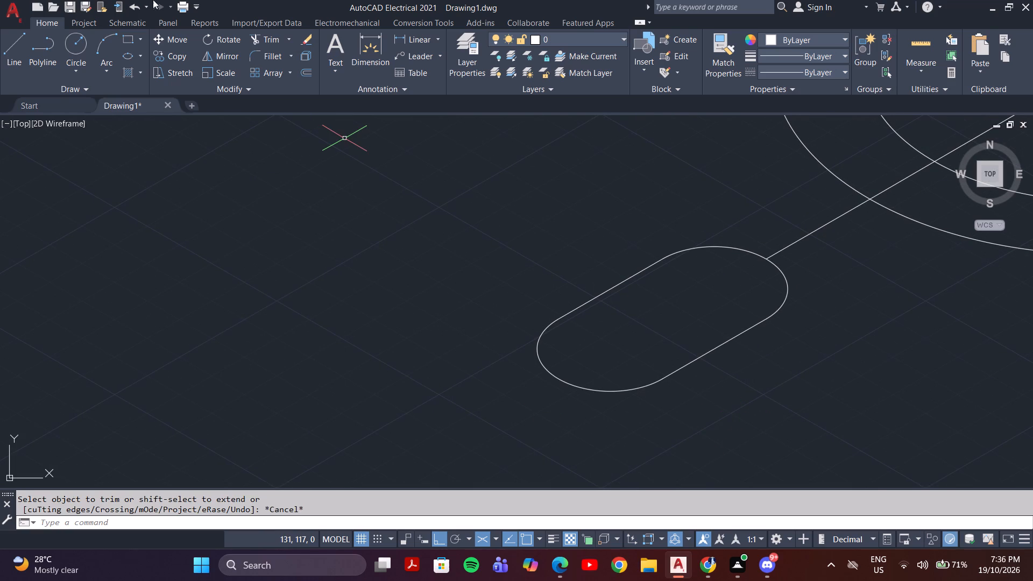
{"action": "left_click", "coordinate": [129, 63]}
{"action": "left_click", "coordinate": [129, 55]}
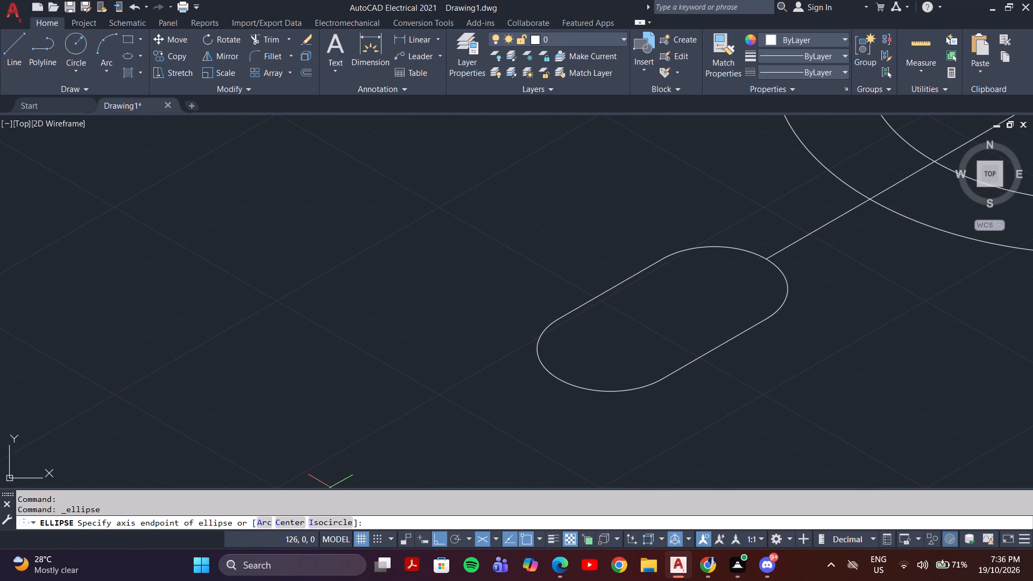
{"action": "left_click", "coordinate": [335, 518]}
{"action": "left_click", "coordinate": [613, 349]}
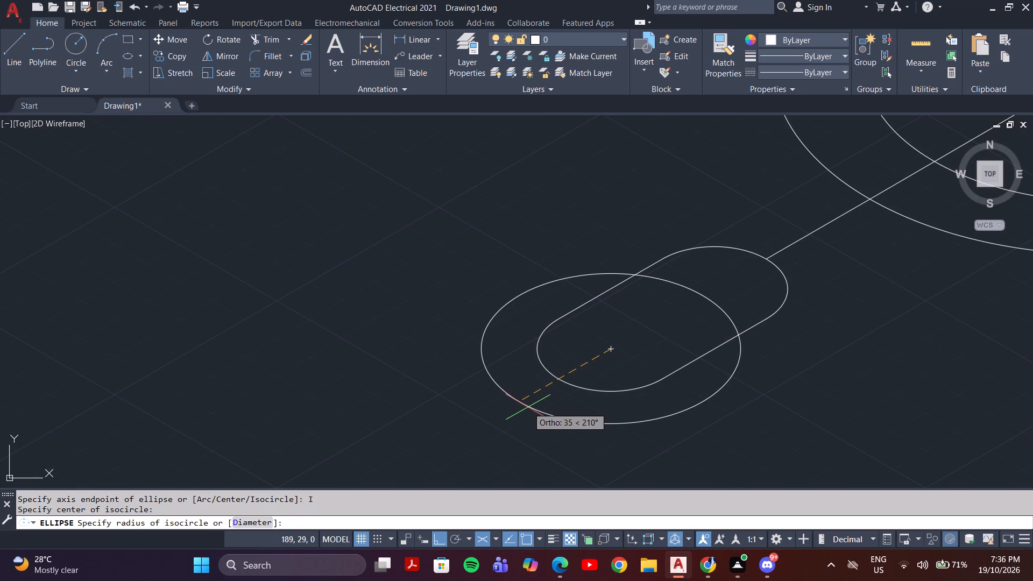
{"action": "type", "text": "40"}
{"action": "key", "text": "Return"}
{"action": "key", "text": "Escape"}
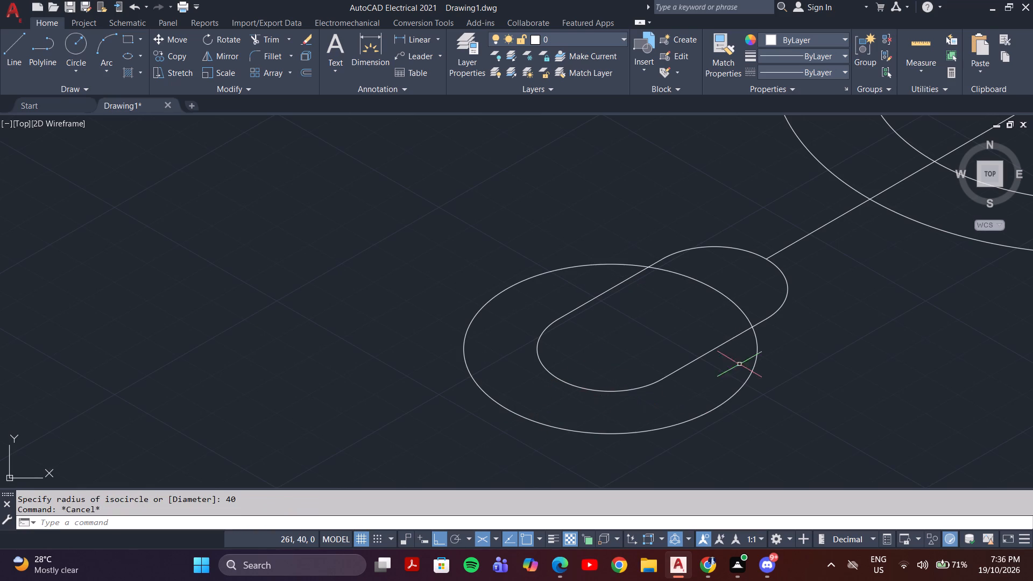
Draw a construction line at 330° from the 40 mm isocircle's centre, extending past its edge.
{"action": "middle_click_drag", "start_coordinate": [795, 332], "coordinate": [725, 366]}
{"action": "key", "text": "space"}
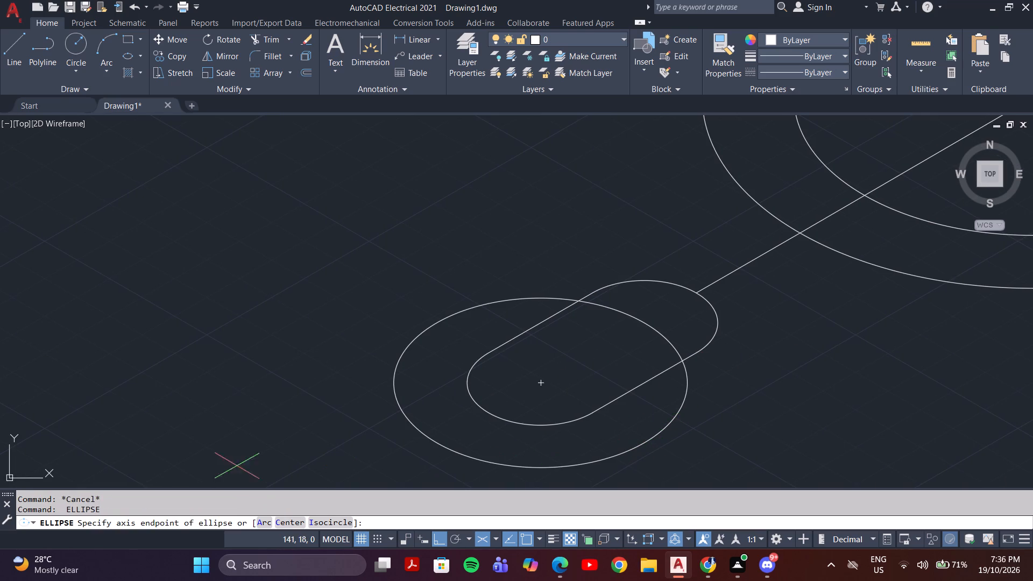
{"action": "left_click", "coordinate": [20, 53]}
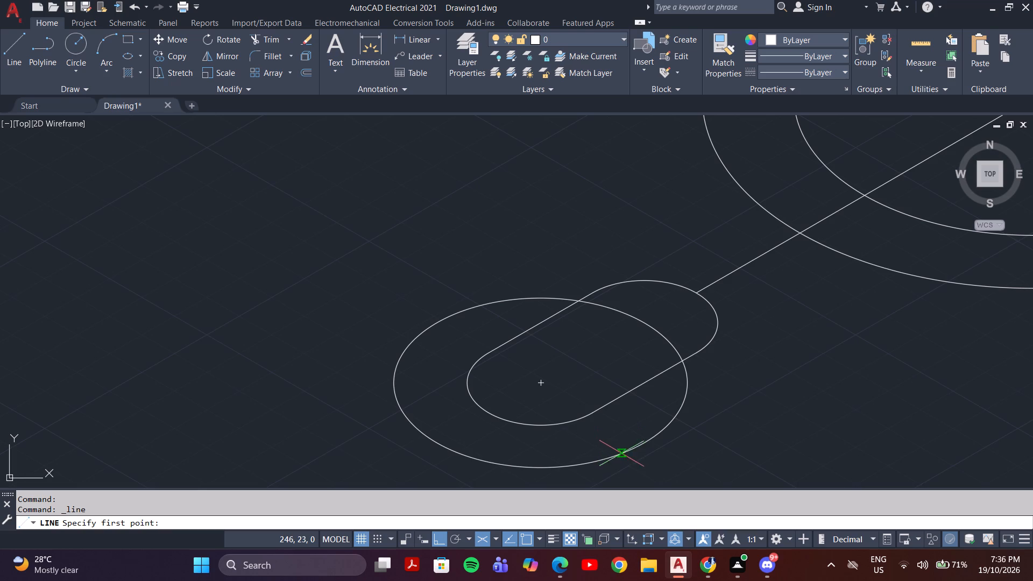
{"action": "left_click", "coordinate": [536, 379]}
{"action": "key", "text": "Escape"}
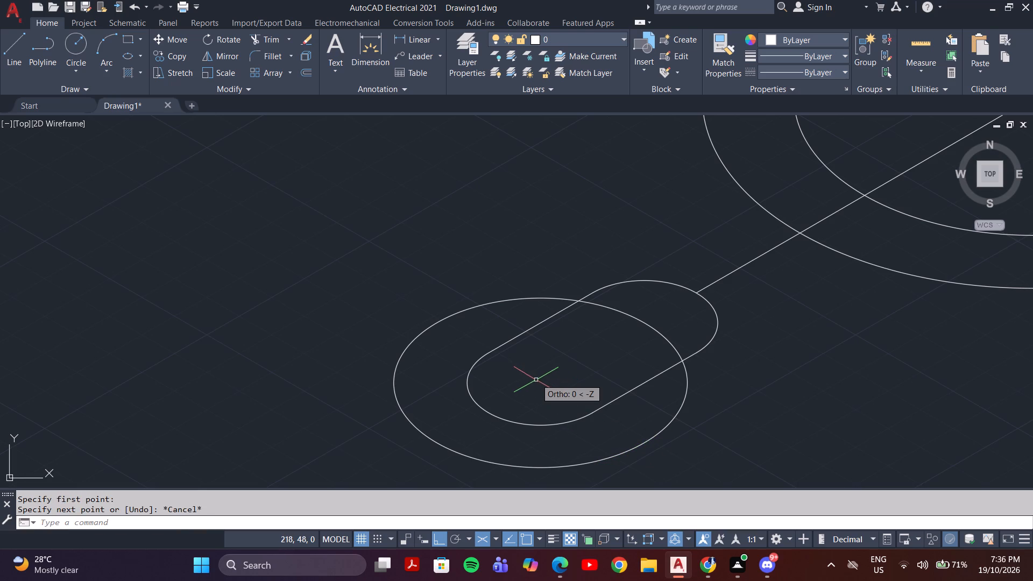
{"action": "key", "text": "space"}
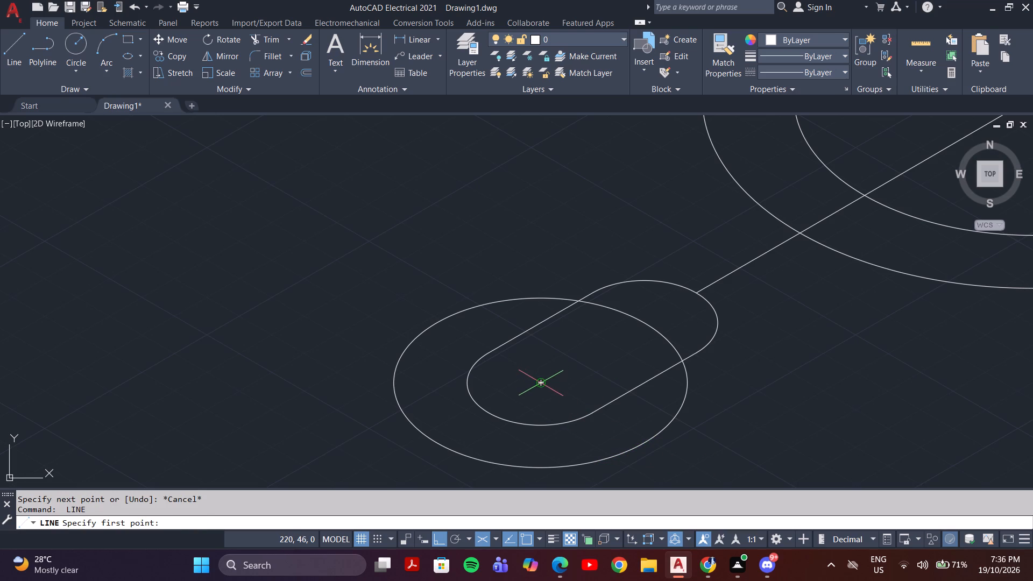
{"action": "left_click", "coordinate": [541, 386]}
{"action": "left_click", "coordinate": [712, 476]}
{"action": "key", "text": "space"}
Draw a lug side line from that line's crossing with the 40 mm isocircle, parallel to the centre line, past the base's outer isocircle.
{"action": "key", "text": "space"}
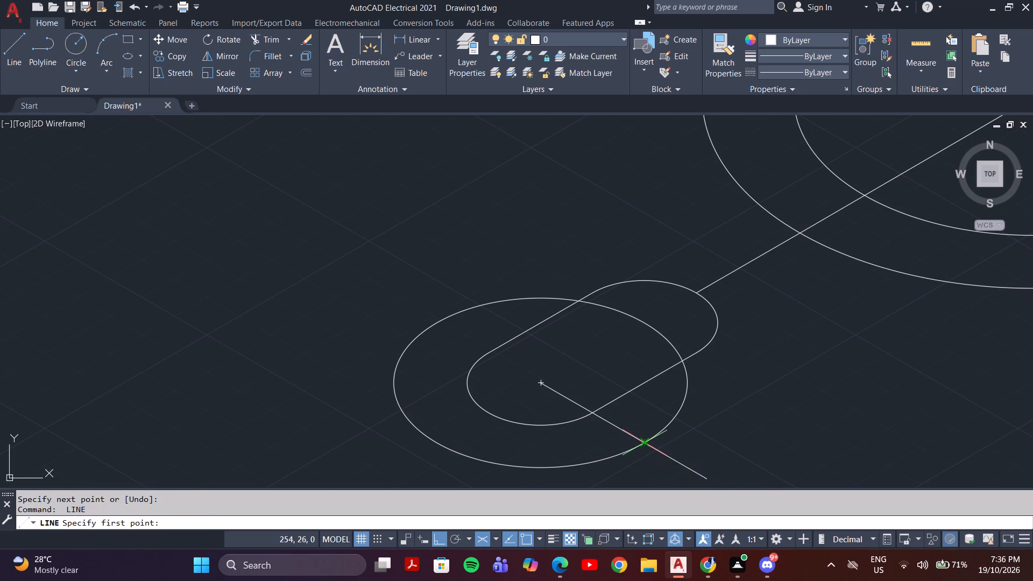
{"action": "left_click_drag", "start_coordinate": [646, 442], "coordinate": [676, 428]}
{"action": "left_click", "coordinate": [937, 263]}
{"action": "key", "text": "space"}
Draw a construction line at 150° from the 40 mm isocircle's centre, extending past its opposite edge.
{"action": "key", "text": "space"}
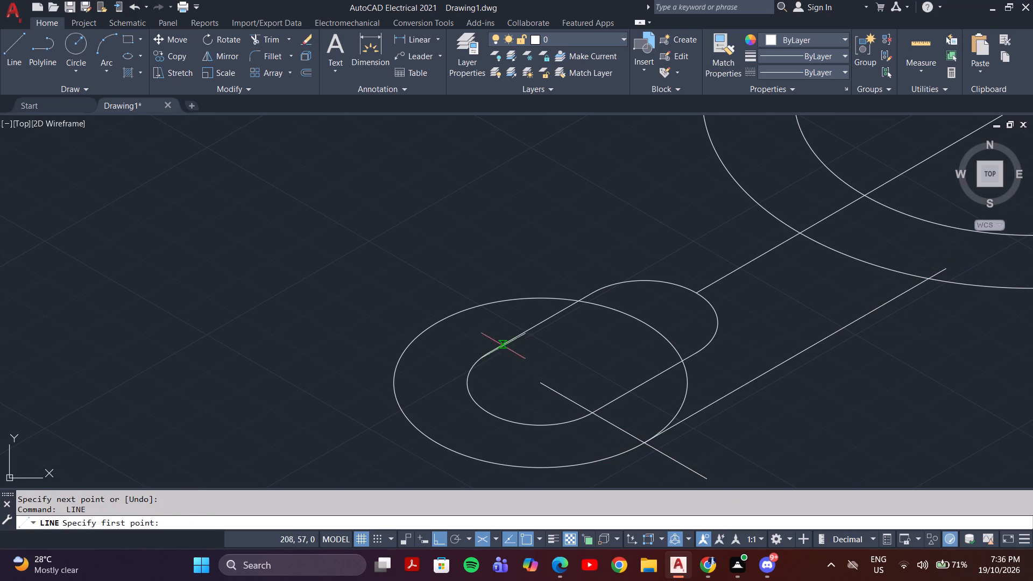
{"action": "left_click", "coordinate": [536, 384]}
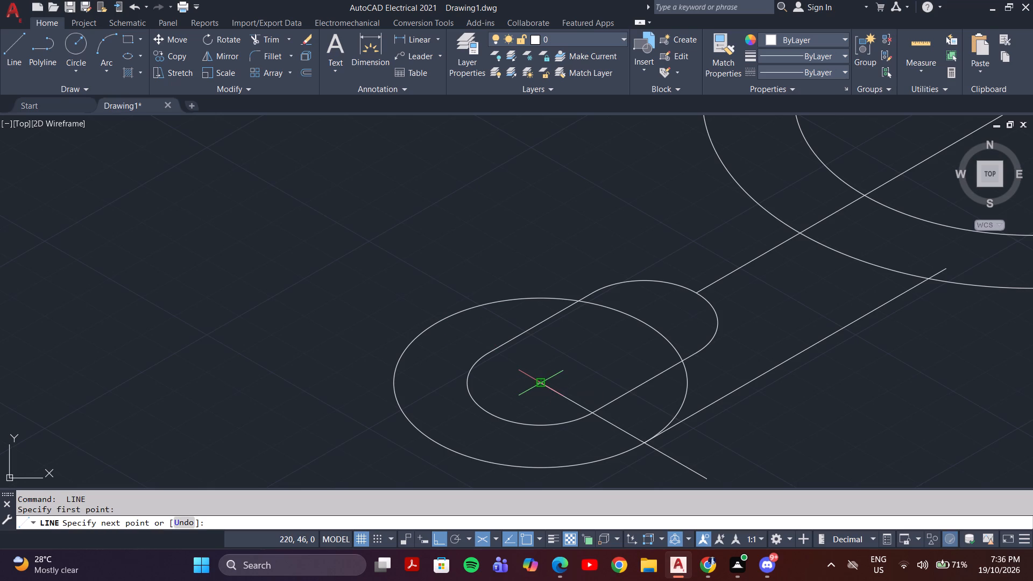
{"action": "key", "text": "Escape"}
{"action": "key", "text": "space"}
{"action": "left_click", "coordinate": [542, 381]}
{"action": "left_click", "coordinate": [402, 272]}
{"action": "key", "text": "space"}
Draw the opposite lug side line about 125 mm long at 30° from the 150° line's crossing with the 40 mm isocircle.
{"action": "key", "text": "space"}
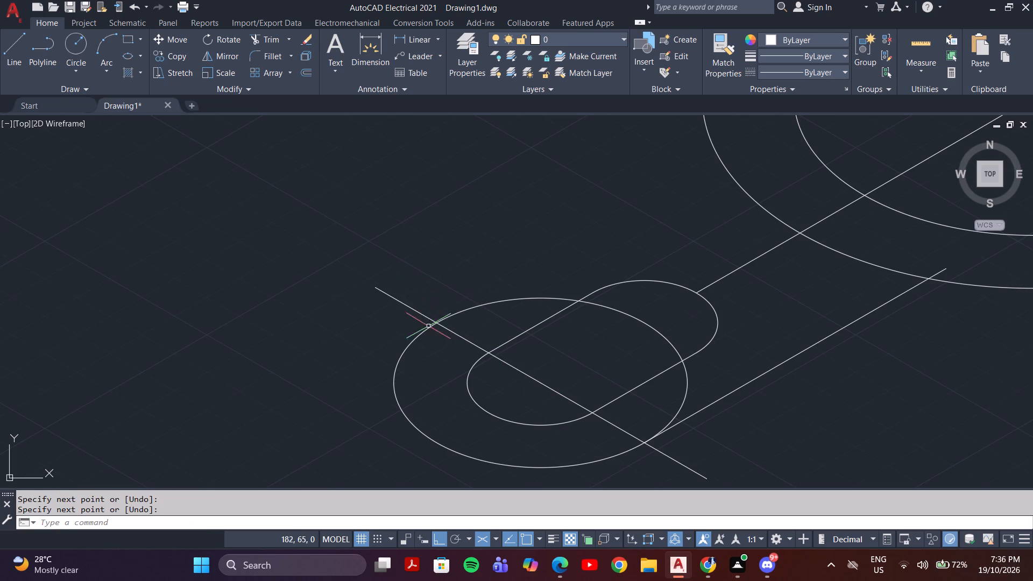
{"action": "left_click_drag", "start_coordinate": [434, 323], "coordinate": [465, 313]}
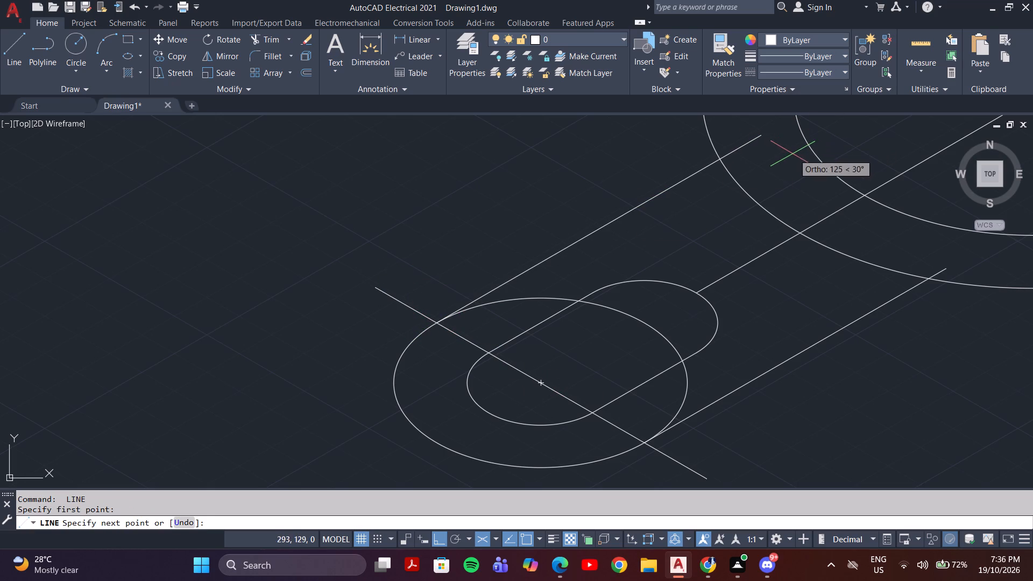
{"action": "left_click", "coordinate": [793, 154]}
{"action": "key", "text": "Escape"}
Trim both lug side lines at the base's outer isocircle and remove the 40 mm isocircle's inner half between them.
{"action": "type", "text": "tr"}
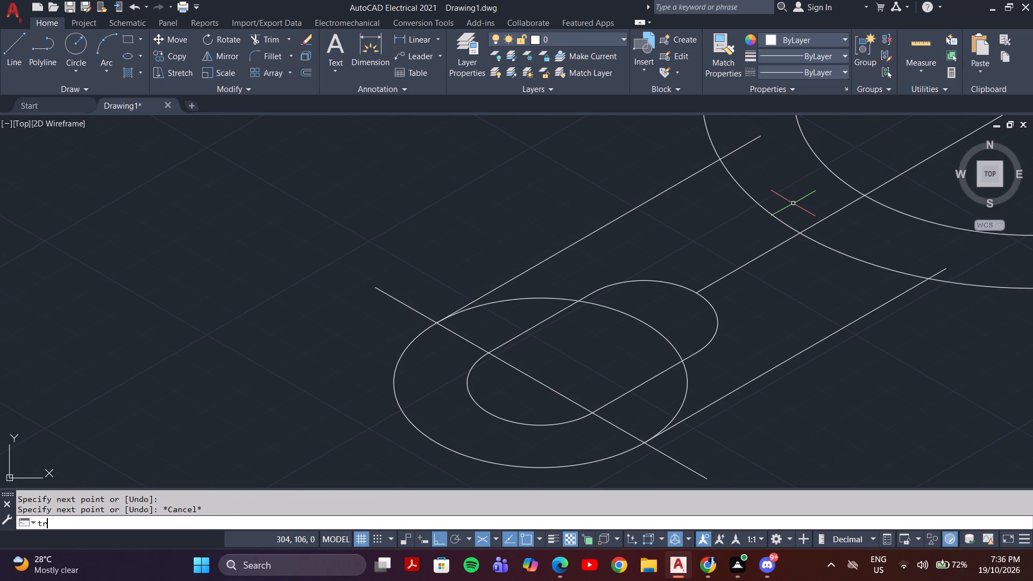
{"action": "key", "text": "Return"}
{"action": "left_click_drag", "start_coordinate": [773, 166], "coordinate": [749, 138]}
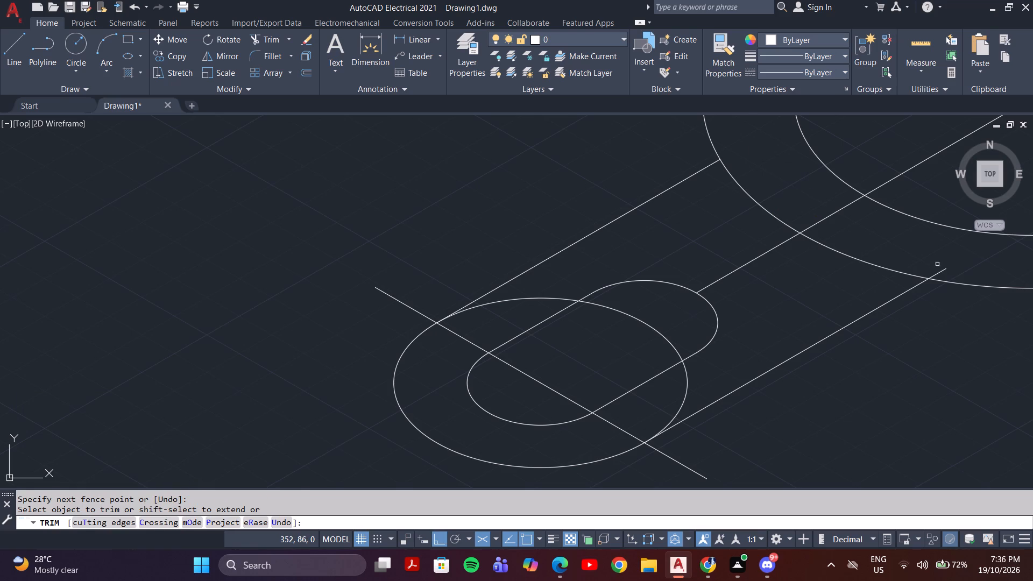
{"action": "left_click_drag", "start_coordinate": [936, 263], "coordinate": [946, 269]}
{"action": "left_click_drag", "start_coordinate": [656, 316], "coordinate": [598, 347]}
{"action": "left_click_drag", "start_coordinate": [562, 270], "coordinate": [508, 315]}
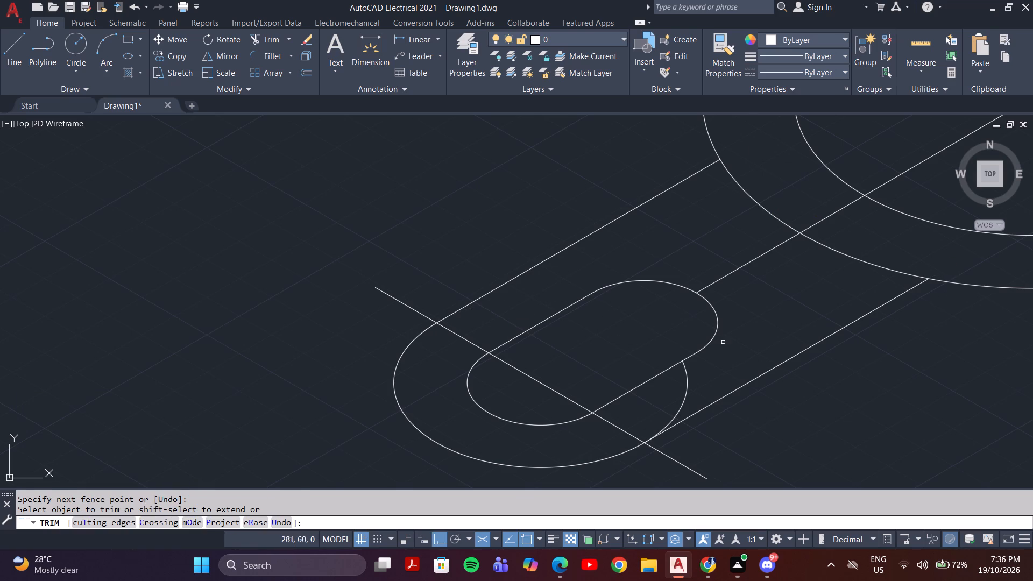
{"action": "left_click_drag", "start_coordinate": [729, 357], "coordinate": [671, 393]}
Trim away all segments of the construction line crossing the lug and slot, leaving only their outlines.
{"action": "left_click_drag", "start_coordinate": [633, 422], "coordinate": [607, 437]}
{"action": "left_click", "coordinate": [562, 398]}
{"action": "left_click", "coordinate": [533, 377]}
{"action": "left_click_drag", "start_coordinate": [504, 315], "coordinate": [457, 346]}
{"action": "left_click_drag", "start_coordinate": [424, 285], "coordinate": [364, 328]}
{"action": "middle_click_drag", "start_coordinate": [459, 330], "coordinate": [448, 226]}
{"action": "left_click_drag", "start_coordinate": [689, 361], "coordinate": [660, 379]}
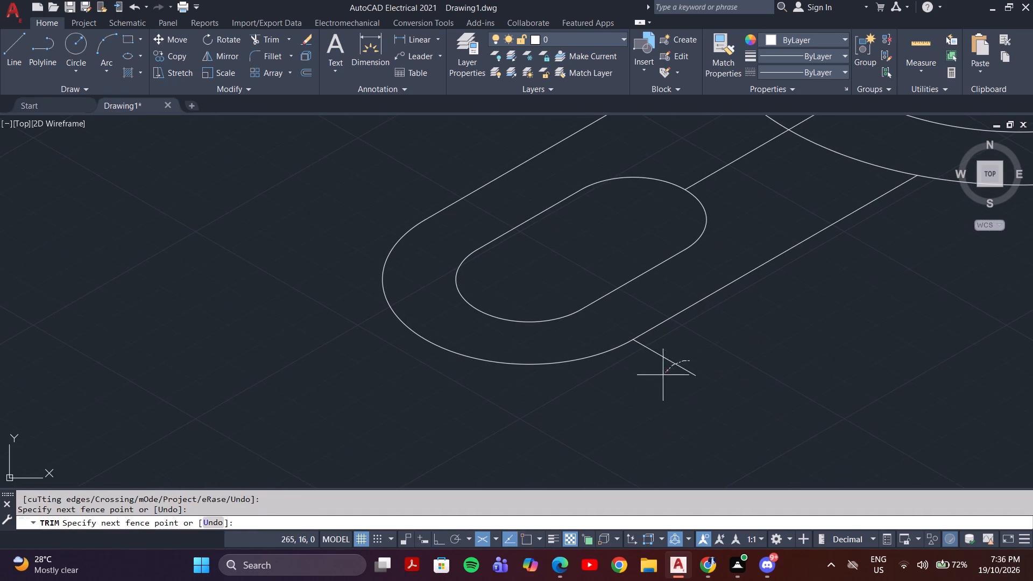
{"action": "left_click_drag", "start_coordinate": [660, 379], "coordinate": [657, 380]}
{"action": "scroll", "coordinate": [681, 392], "scroll_direction": "down", "scroll_amount": 3}
{"action": "scroll", "coordinate": [733, 384], "scroll_direction": "up", "scroll_amount": 1}
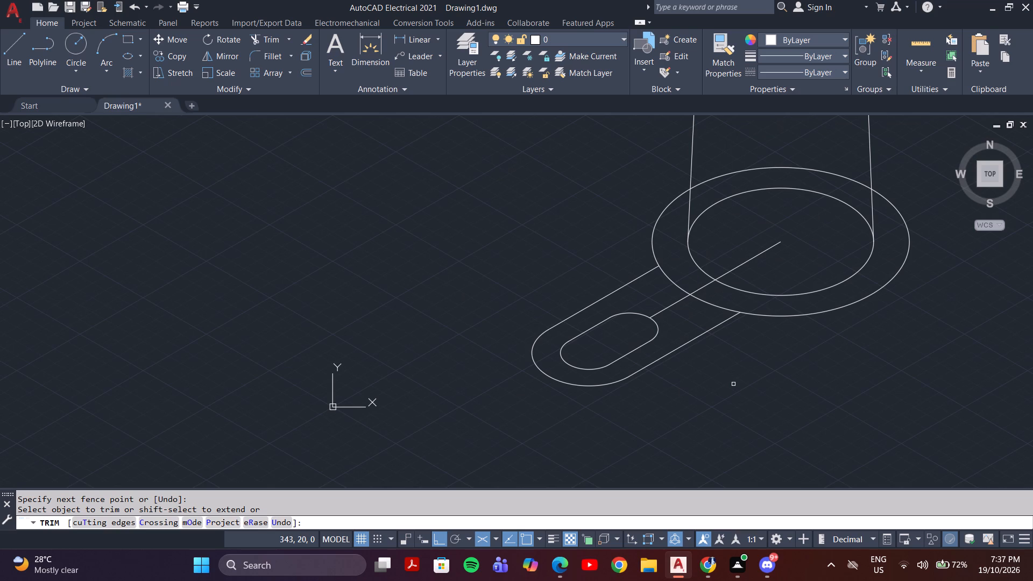
{"action": "middle_click_drag", "start_coordinate": [813, 373], "coordinate": [748, 481]}
{"action": "key", "text": "Escape"}
{"action": "key", "text": "Escape"}
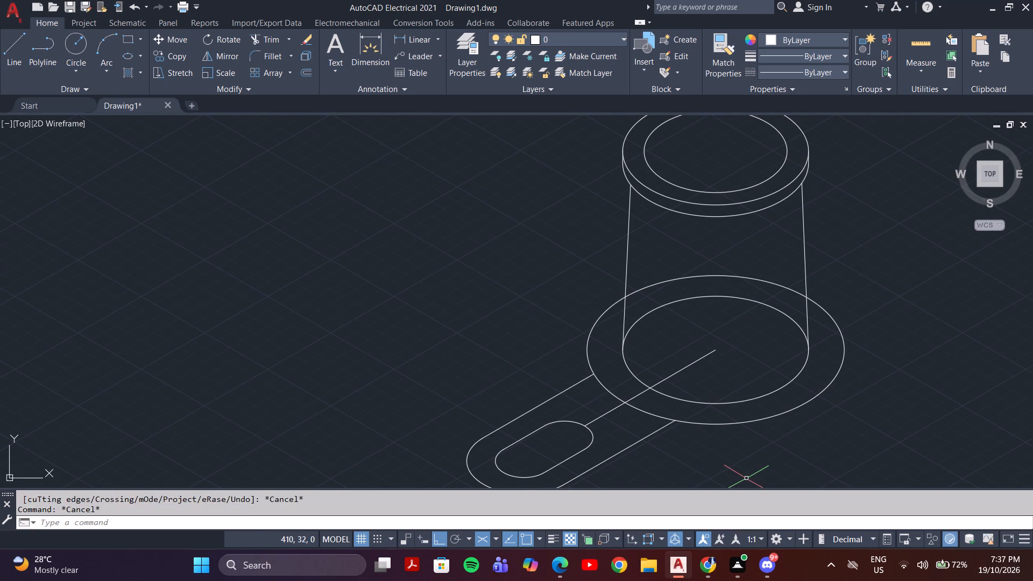
{"action": "key", "text": "Escape"}
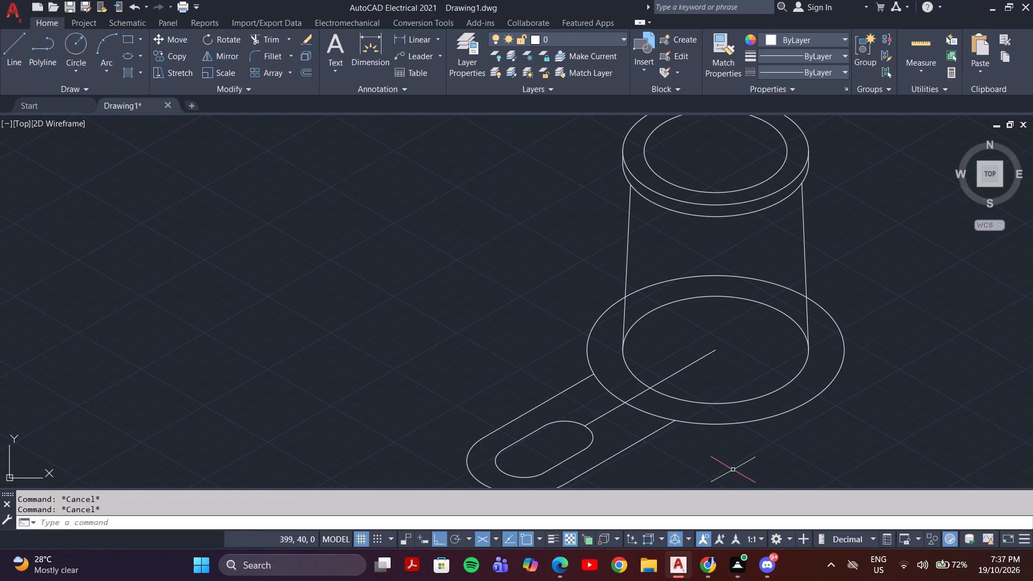
Move the upper flange's curves and the two cylinder side lines 15 mm vertically upward on the right isoplane.
{"action": "left_click", "coordinate": [854, 176]}
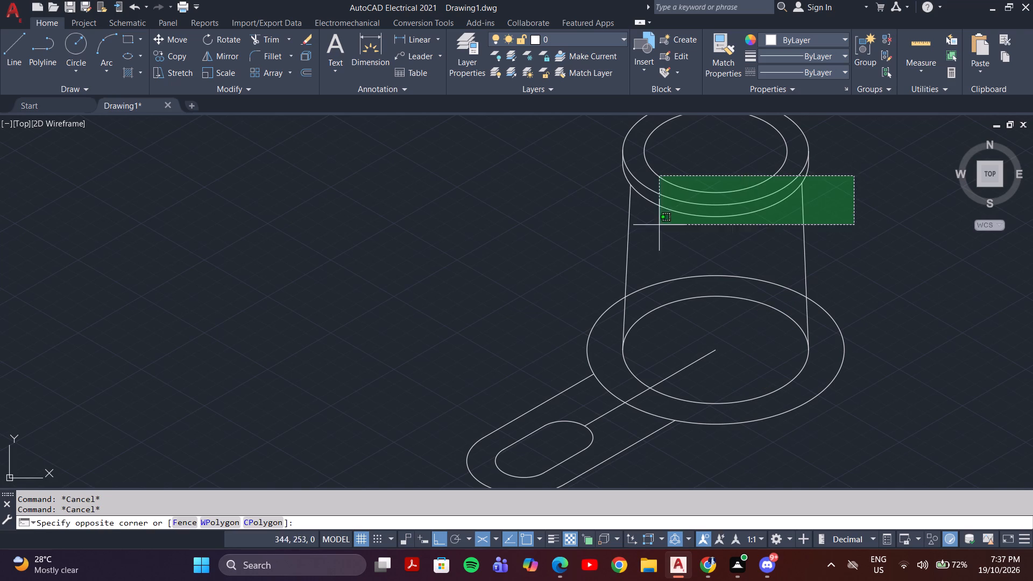
{"action": "left_click", "coordinate": [575, 263]}
{"action": "key", "text": "m"}
{"action": "key", "text": "Return"}
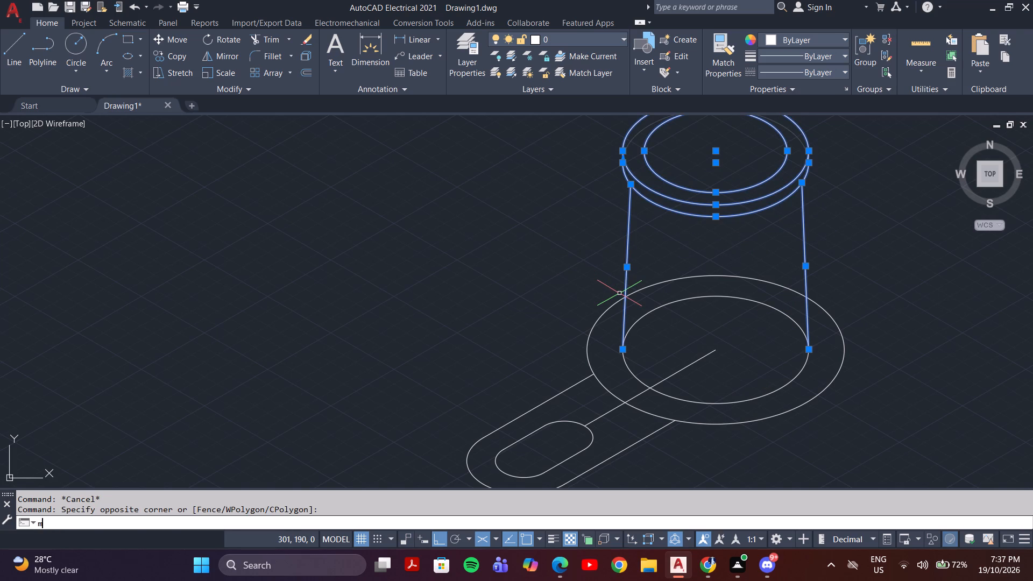
{"action": "left_click", "coordinate": [808, 353]}
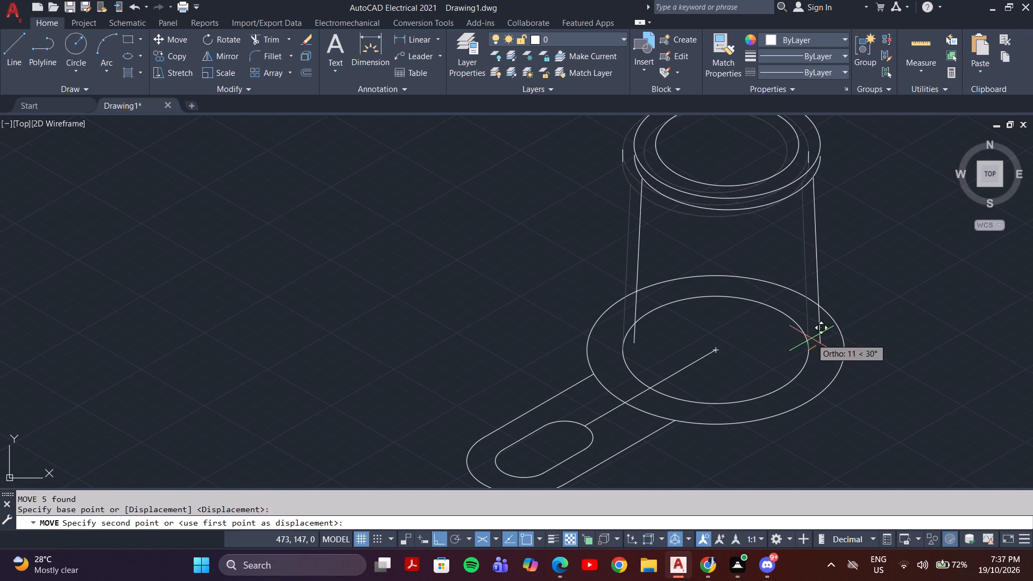
{"action": "key", "text": "F5"}
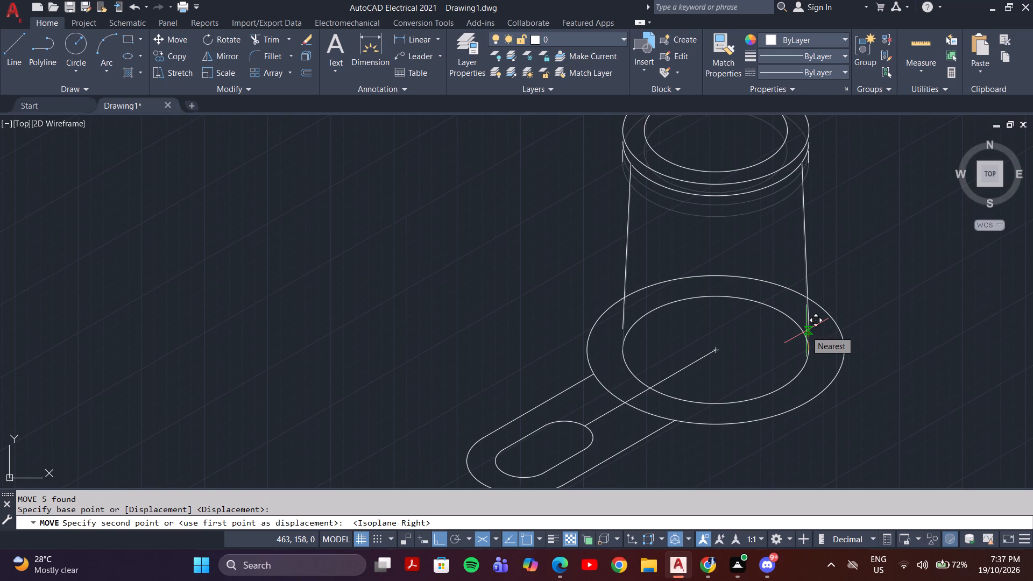
{"action": "type", "text": "15"}
{"action": "key", "text": "Return"}
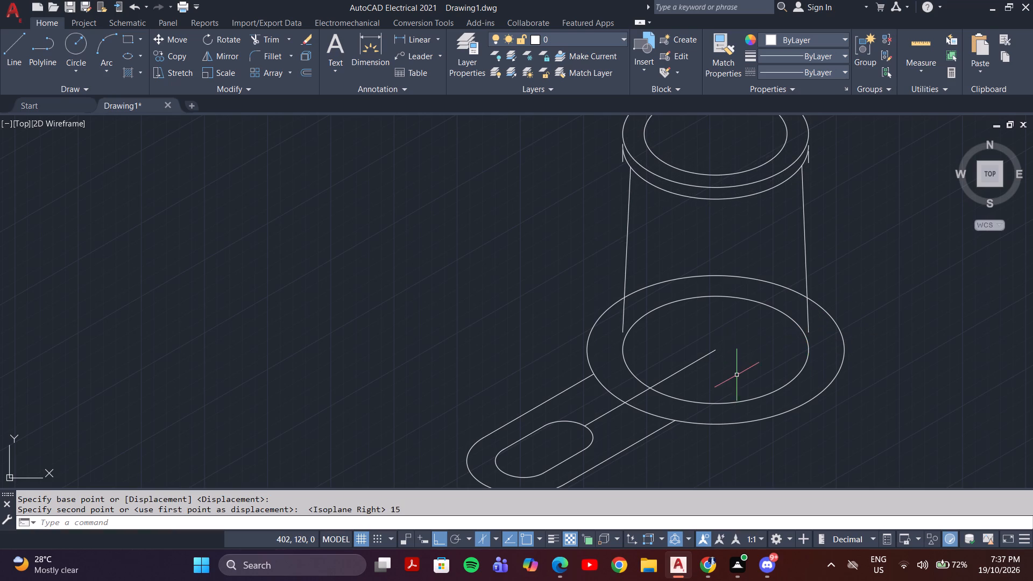
Copy the base's inner and outer isocircles 15 mm vertically upward from their common centre.
{"action": "scroll", "coordinate": [737, 375], "scroll_direction": "up", "scroll_amount": 3}
{"action": "scroll", "coordinate": [740, 375], "scroll_direction": "down", "scroll_amount": 2}
{"action": "left_click", "coordinate": [761, 448]}
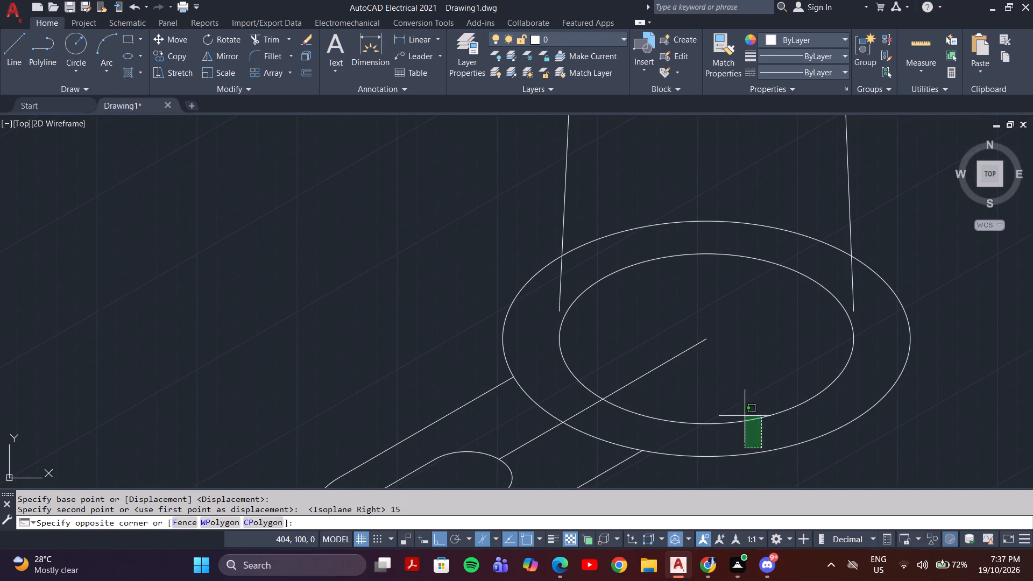
{"action": "left_click", "coordinate": [745, 416]}
{"action": "left_click", "coordinate": [768, 448]}
{"action": "left_click", "coordinate": [777, 473]}
{"action": "key", "text": "Escape"}
{"action": "left_click", "coordinate": [775, 471]}
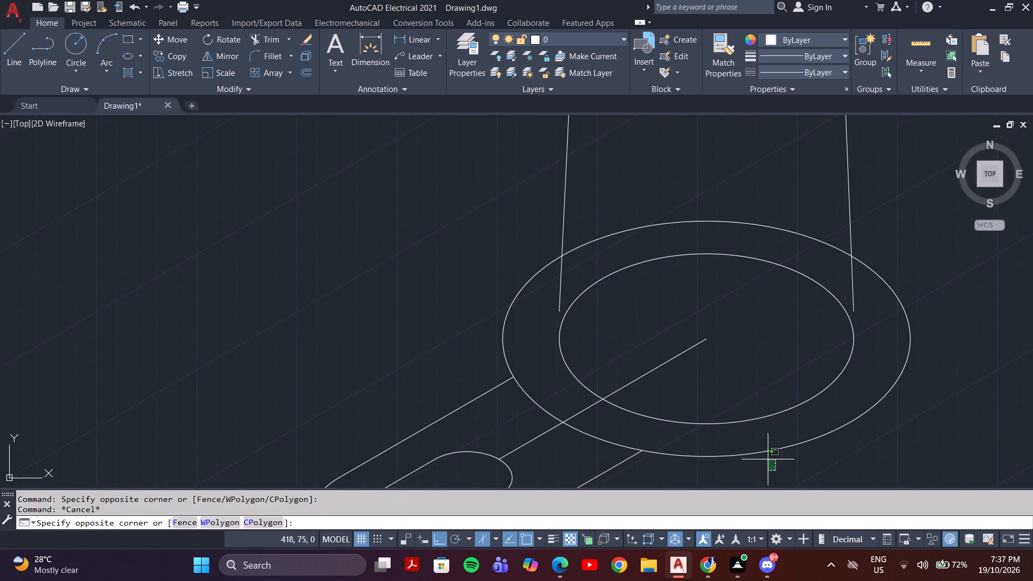
{"action": "left_click", "coordinate": [753, 409]}
{"action": "type", "text": "co"}
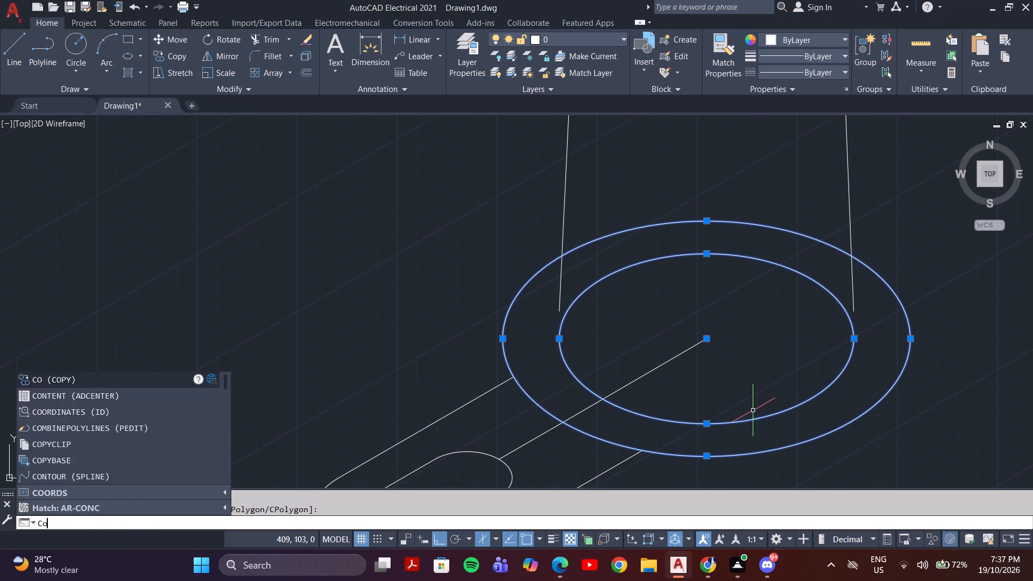
{"action": "key", "text": "Return"}
{"action": "left_click", "coordinate": [706, 341]}
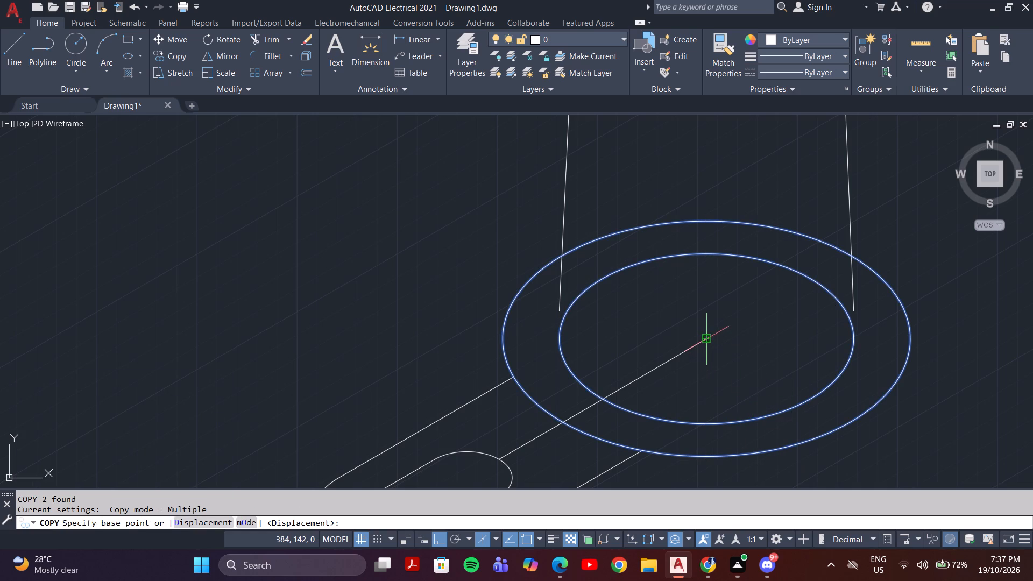
{"action": "type", "text": "15"}
{"action": "key", "text": "Return"}
{"action": "key", "text": "Escape"}
{"action": "scroll", "coordinate": [710, 275], "scroll_direction": "up", "scroll_amount": 2}
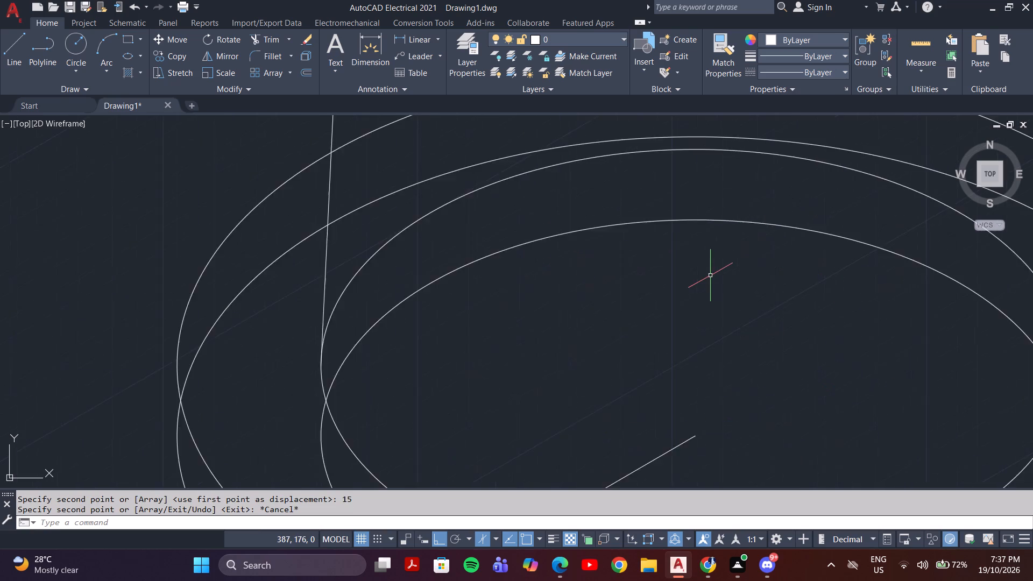
Trim away the rear arc of the base's lower outer isocircle inside the upper outer one, including the pieces beyond both cylinder side lines.
{"action": "scroll", "coordinate": [710, 278], "scroll_direction": "down", "scroll_amount": 3}
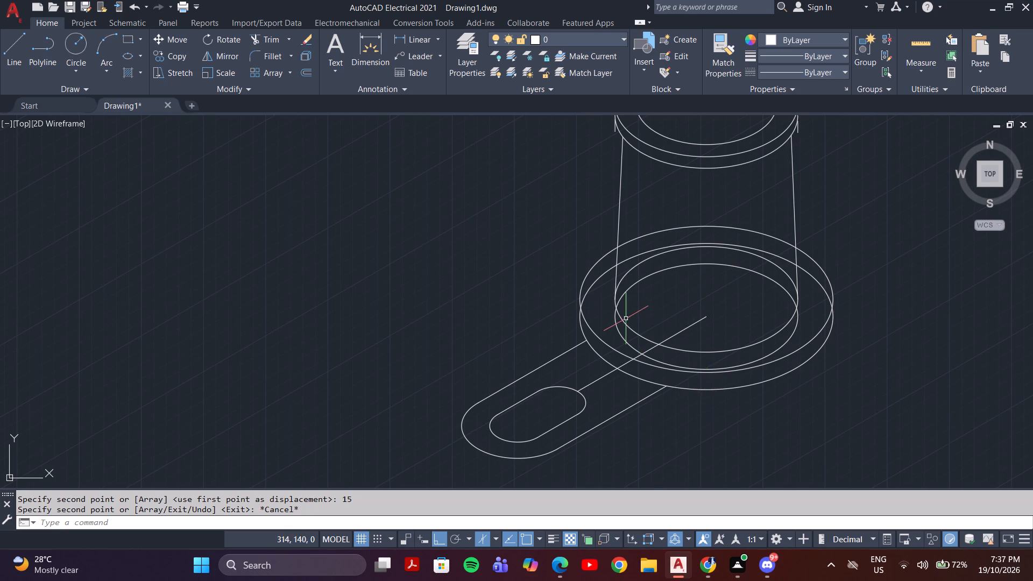
{"action": "scroll", "coordinate": [626, 318], "scroll_direction": "up", "scroll_amount": 3}
{"action": "type", "text": "tr"}
{"action": "key", "text": "Return"}
{"action": "scroll", "coordinate": [601, 345], "scroll_direction": "down", "scroll_amount": 2}
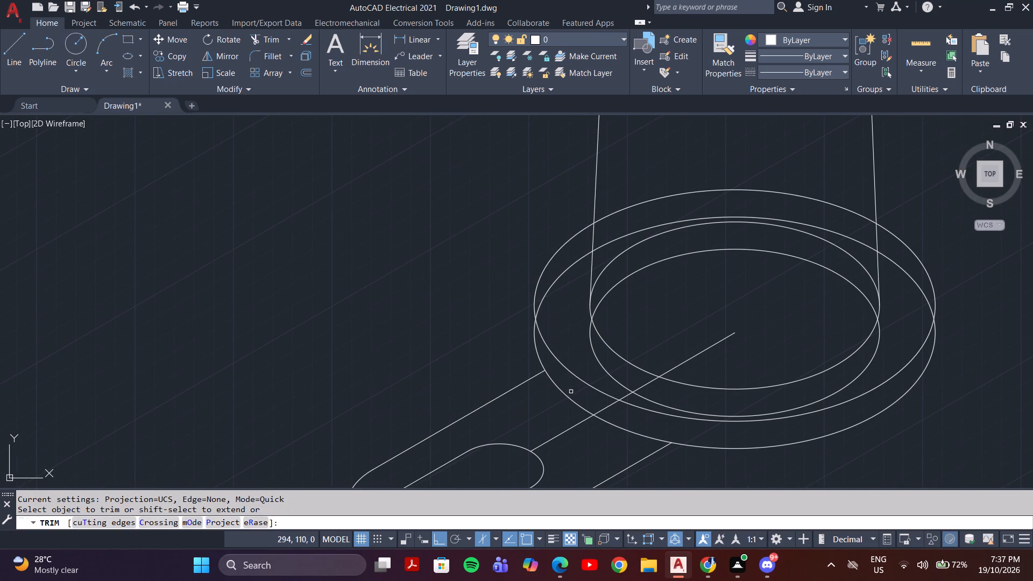
{"action": "left_click", "coordinate": [548, 290]}
{"action": "left_click", "coordinate": [626, 235]}
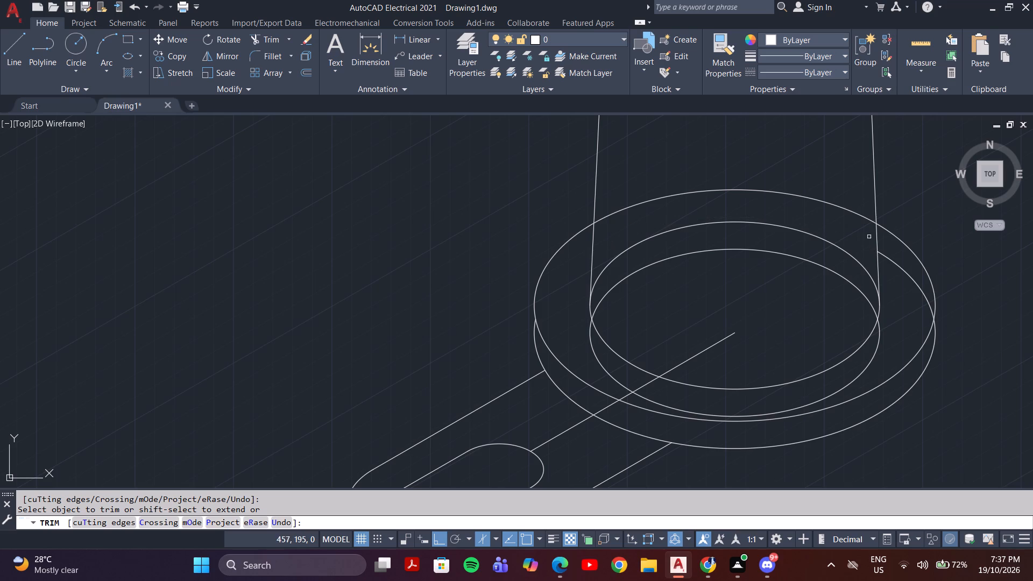
{"action": "left_click", "coordinate": [897, 263]}
Trim away the front arc of the base's lower inner isocircle, on both sides of the construction line, outside the upper inner isocircle.
{"action": "left_click", "coordinate": [622, 284]}
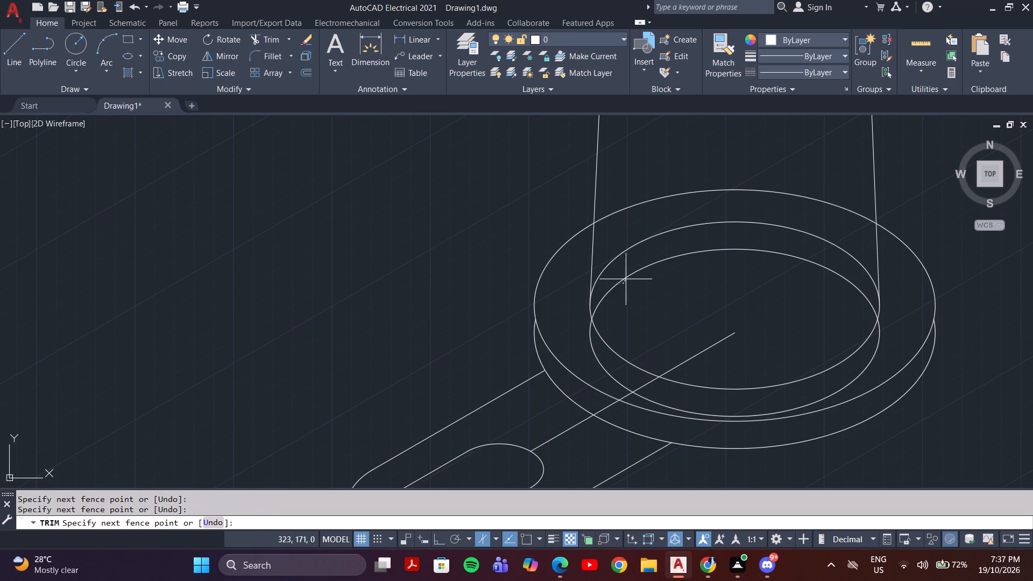
{"action": "left_click", "coordinate": [683, 303]}
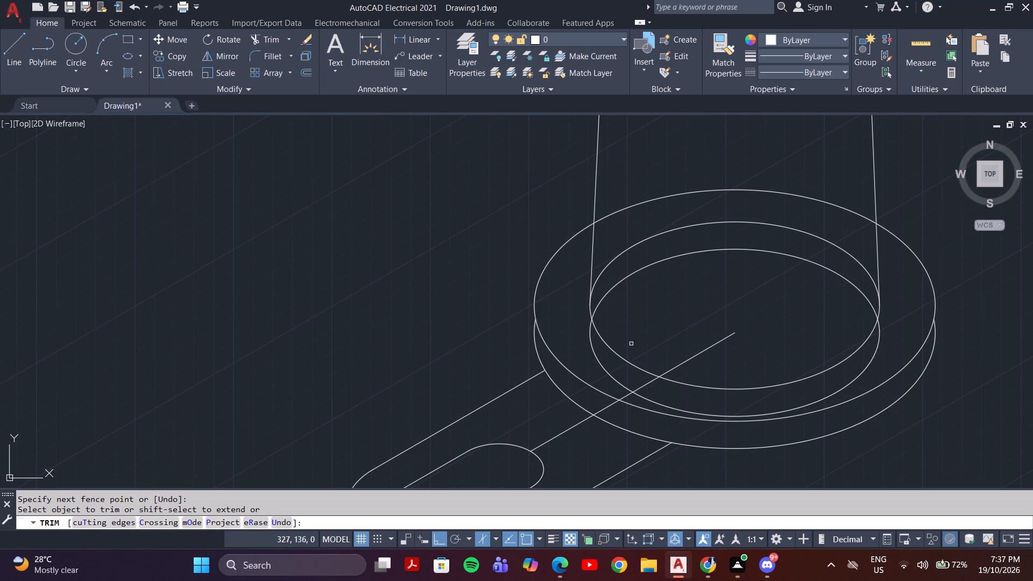
{"action": "left_click", "coordinate": [603, 366]}
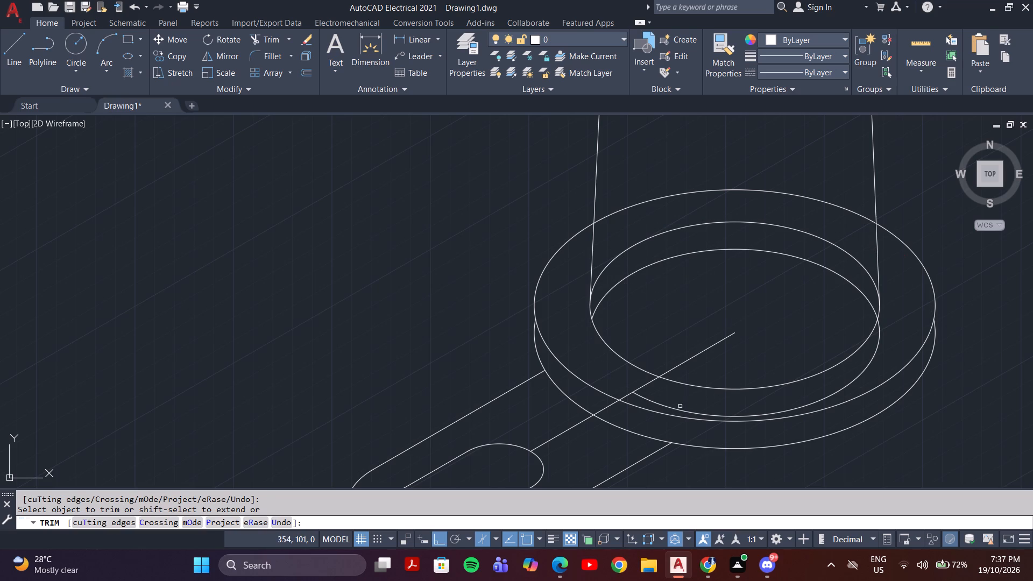
{"action": "left_click", "coordinate": [678, 408]}
{"action": "scroll", "coordinate": [860, 357], "scroll_direction": "down", "scroll_amount": 2}
{"action": "scroll", "coordinate": [859, 408], "scroll_direction": "up", "scroll_amount": 1}
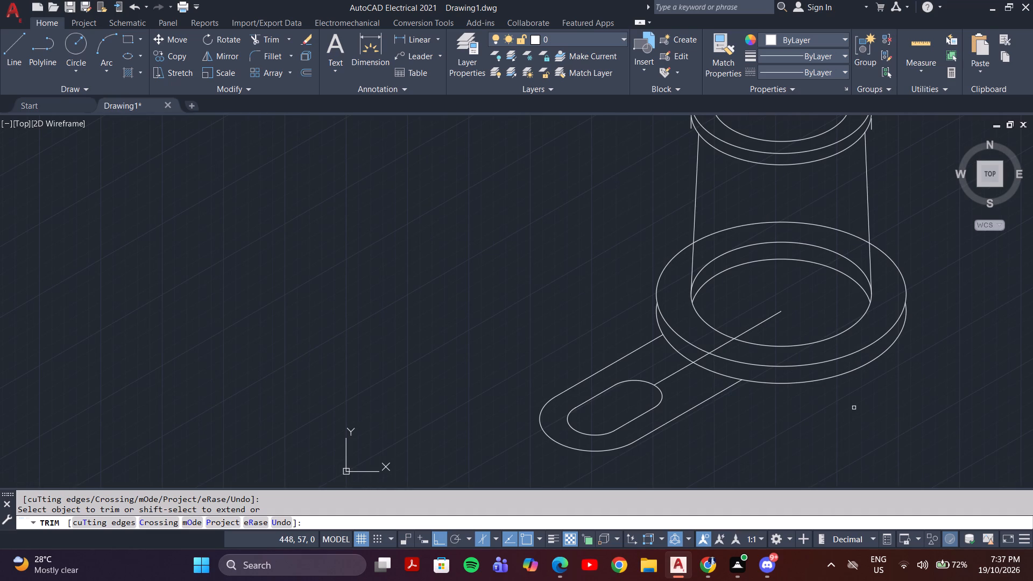
{"action": "key", "text": "Escape"}
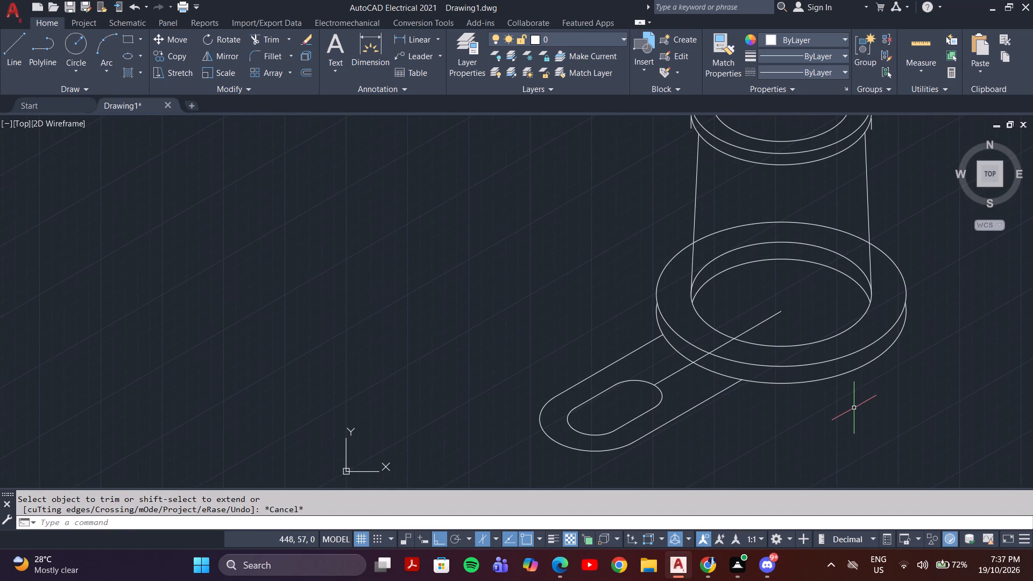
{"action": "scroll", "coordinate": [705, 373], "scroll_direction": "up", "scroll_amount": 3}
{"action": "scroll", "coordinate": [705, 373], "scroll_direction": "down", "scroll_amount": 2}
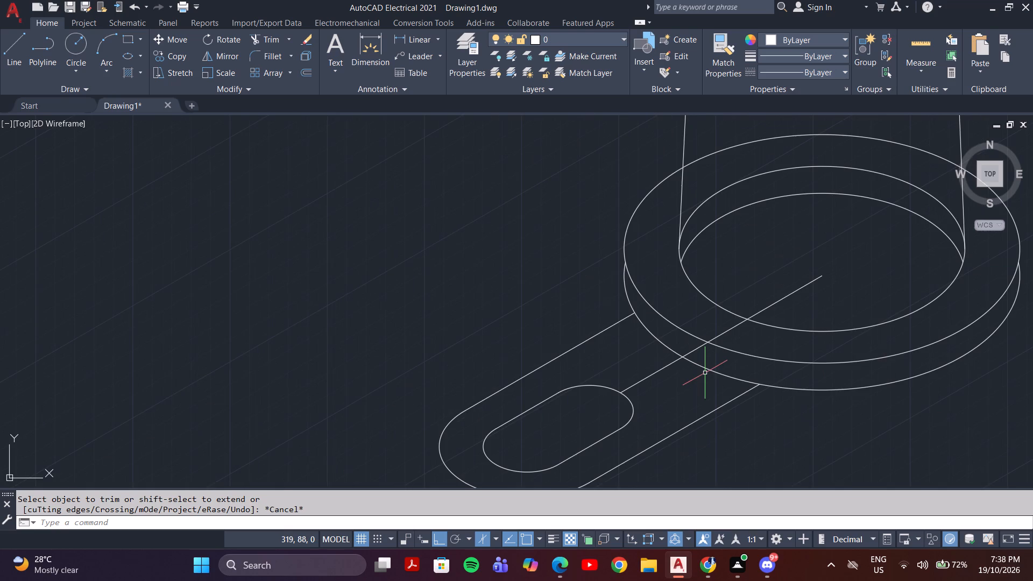
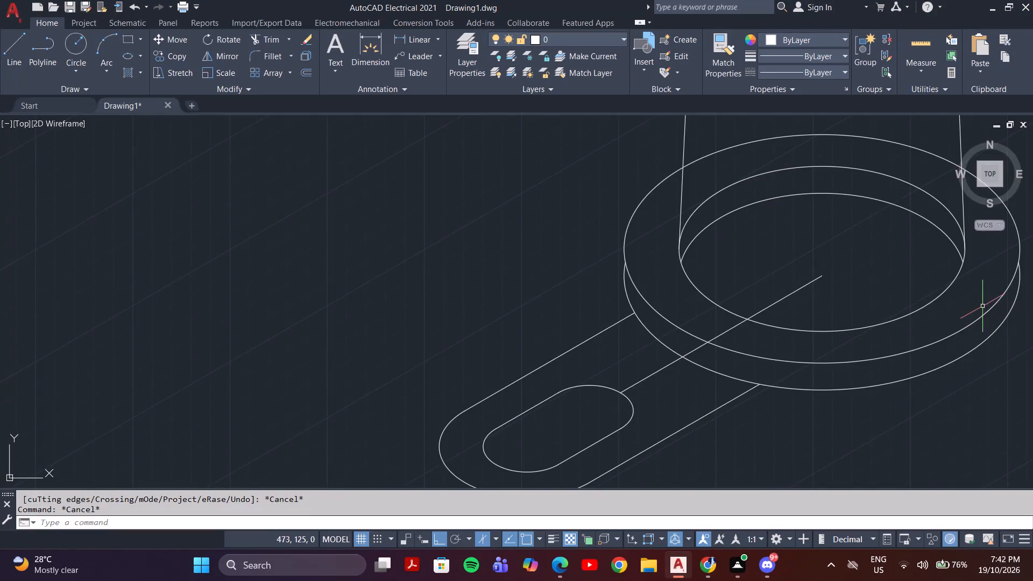
Copy the lug's side lines, end arc and slot outline vertically from the front side line's end up to the base's upper outer isocircle.
{"action": "middle_click_drag", "start_coordinate": [609, 343], "coordinate": [609, 342]}
{"action": "middle_click_drag", "start_coordinate": [609, 342], "coordinate": [646, 265]}
{"action": "left_click", "coordinate": [648, 400]}
{"action": "left_click", "coordinate": [533, 302]}
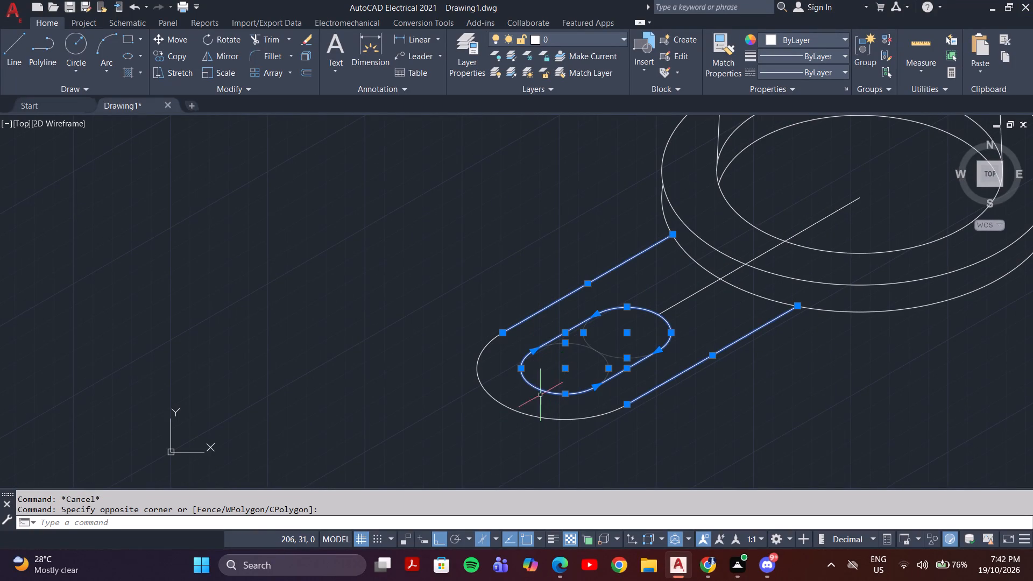
{"action": "left_click", "coordinate": [541, 384]}
{"action": "left_click", "coordinate": [497, 414]}
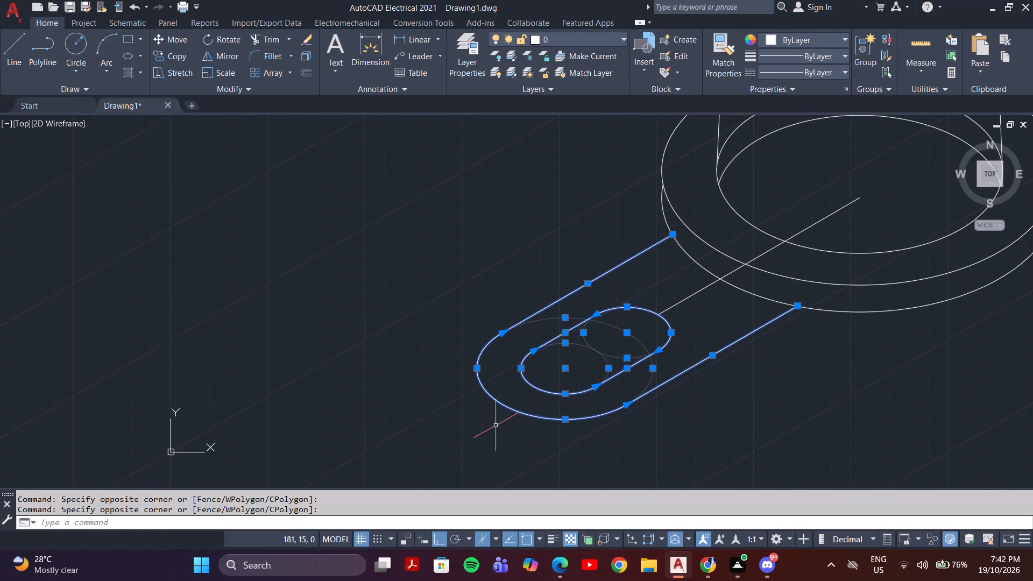
{"action": "type", "text": "co"}
{"action": "key", "text": "Return"}
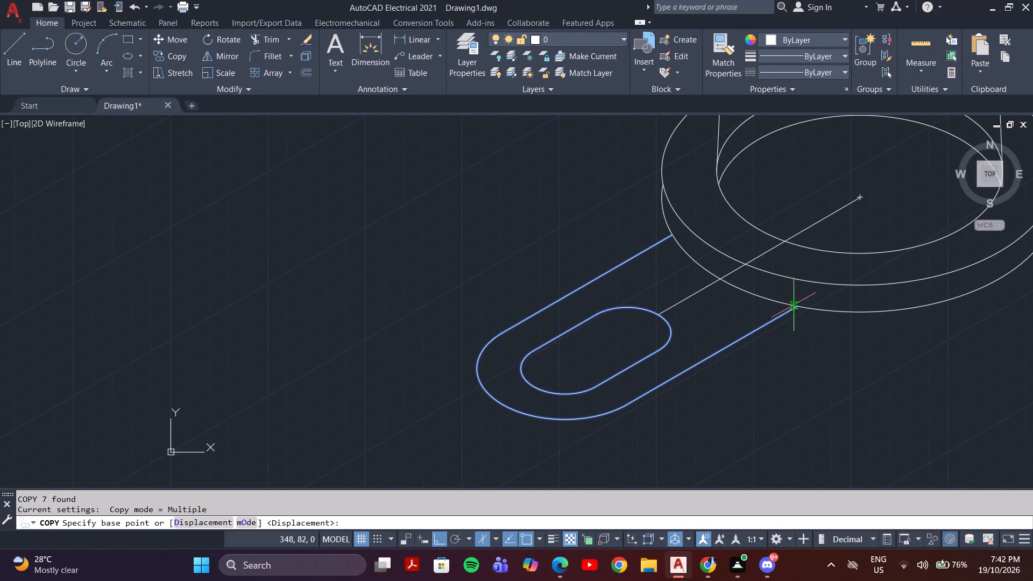
{"action": "left_click", "coordinate": [798, 306]}
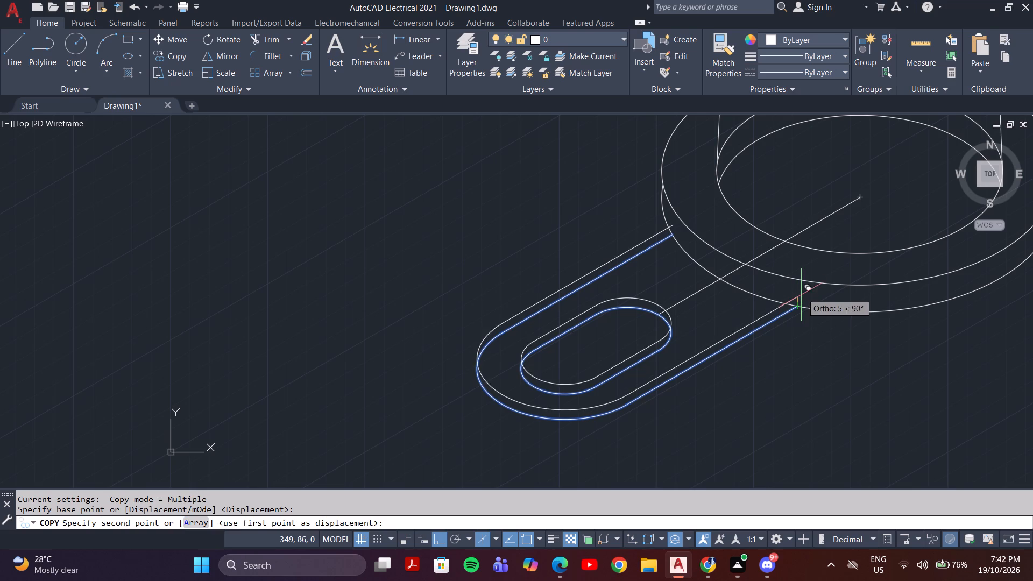
{"action": "scroll", "coordinate": [803, 281], "scroll_direction": "up", "scroll_amount": 4}
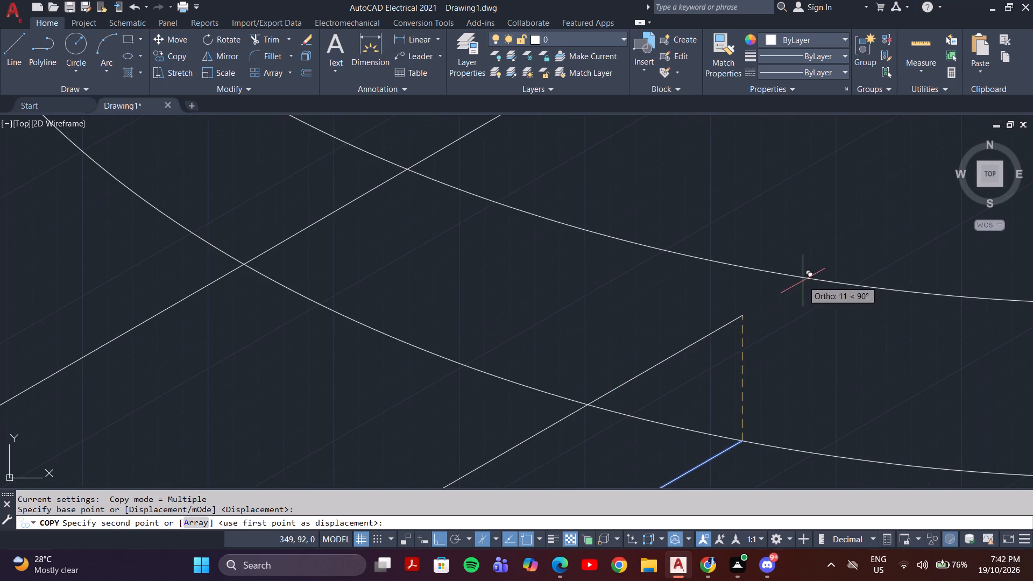
{"action": "left_click", "coordinate": [741, 266]}
{"action": "key", "text": "Escape"}
Draw a vertical edge line joining the leftmost points of the base's lower and upper outer isocircles.
{"action": "scroll", "coordinate": [497, 278], "scroll_direction": "down", "scroll_amount": 4}
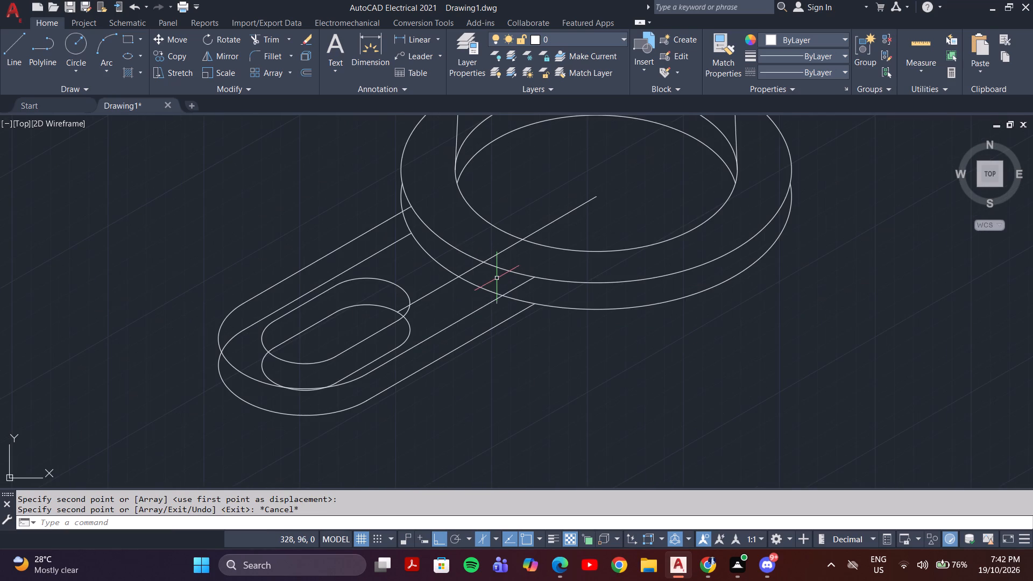
{"action": "middle_click_drag", "start_coordinate": [322, 300], "coordinate": [477, 338]}
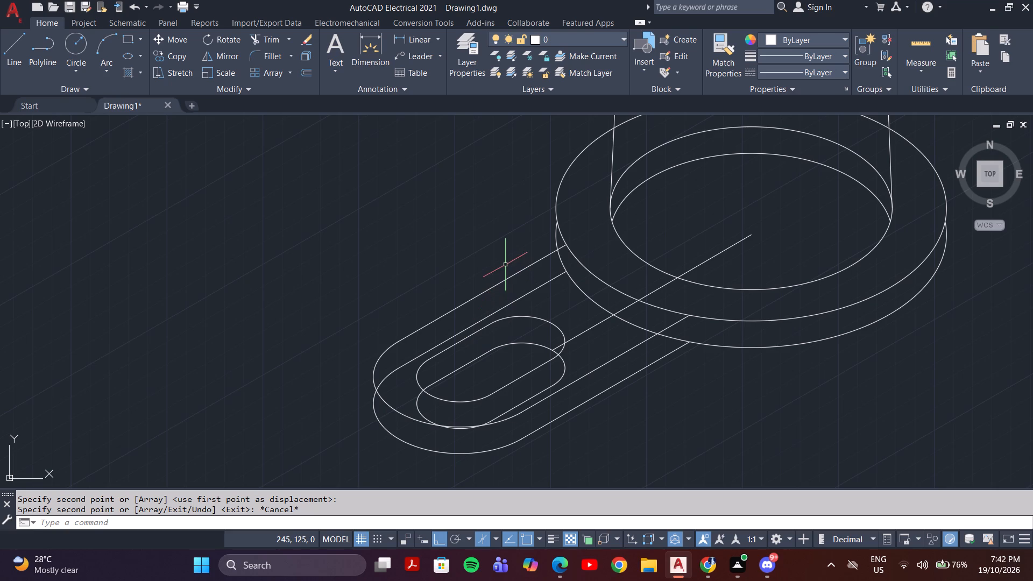
{"action": "key", "text": "l"}
{"action": "key", "text": "Return"}
{"action": "scroll", "coordinate": [542, 225], "scroll_direction": "up", "scroll_amount": 3}
{"action": "scroll", "coordinate": [596, 155], "scroll_direction": "down", "scroll_amount": 2}
{"action": "middle_click_drag", "start_coordinate": [596, 158], "coordinate": [605, 202]}
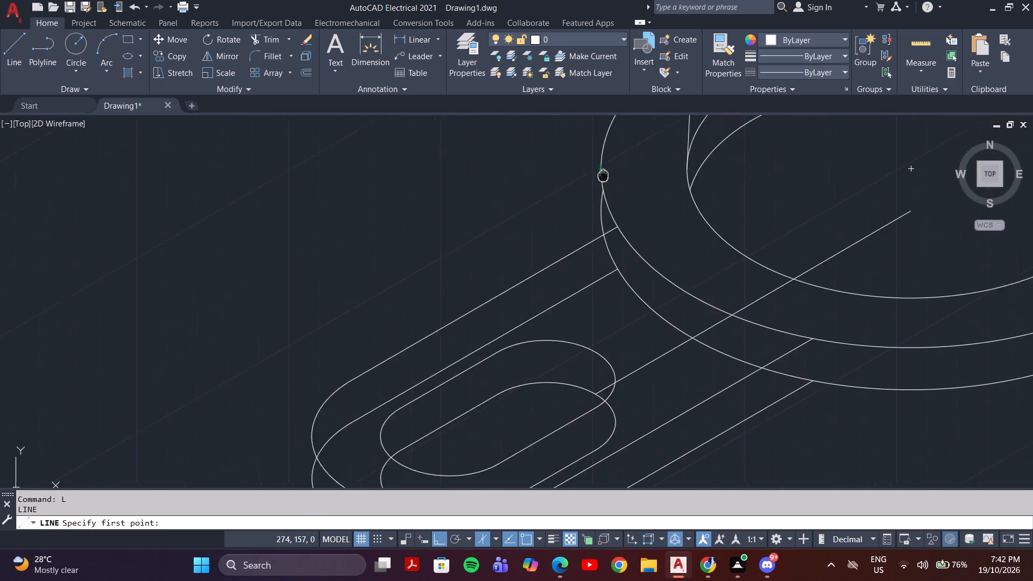
{"action": "middle_click_drag", "start_coordinate": [605, 202], "coordinate": [605, 240]}
{"action": "scroll", "coordinate": [600, 226], "scroll_direction": "up", "scroll_amount": 3}
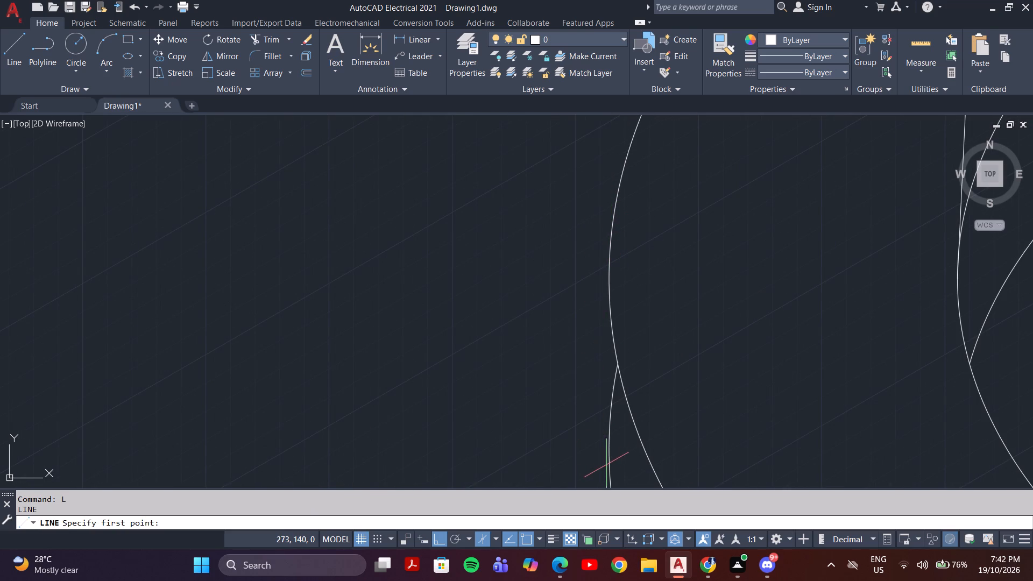
{"action": "left_click", "coordinate": [610, 448]}
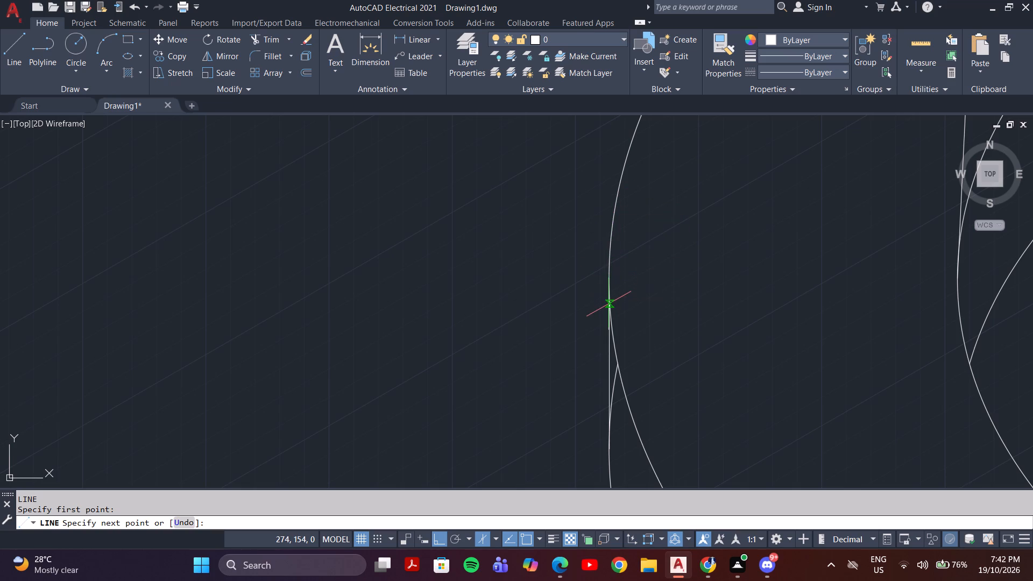
{"action": "left_click", "coordinate": [609, 285]}
{"action": "key", "text": "Escape"}
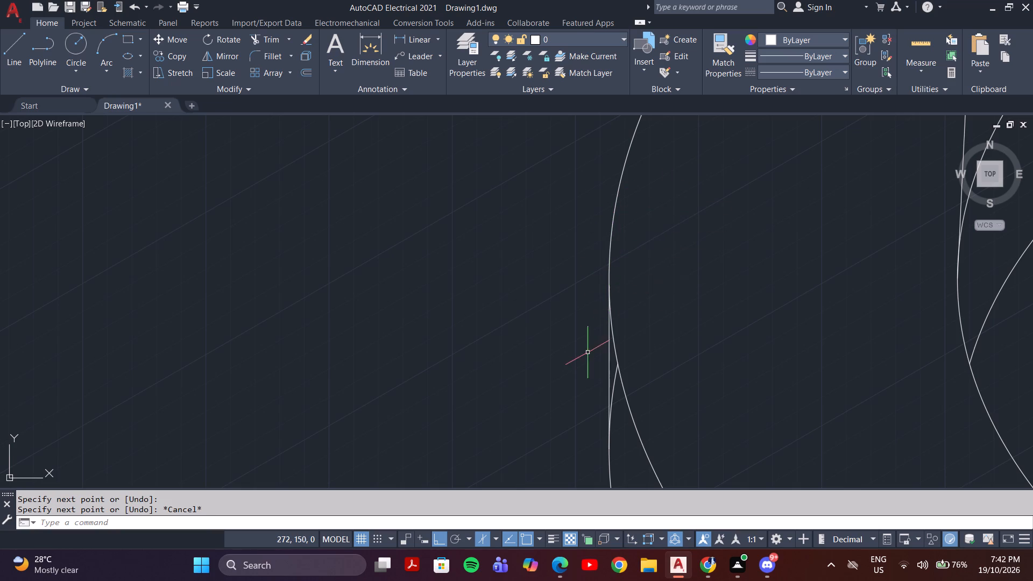
Trim away the lower outer isocircle's short arc between the new left edge line and the upper outer isocircle.
{"action": "scroll", "coordinate": [588, 339], "scroll_direction": "up", "scroll_amount": 3}
{"action": "type", "text": "tr"}
{"action": "key", "text": "Return"}
{"action": "scroll", "coordinate": [833, 374], "scroll_direction": "down", "scroll_amount": 2}
{"action": "middle_click_drag", "start_coordinate": [788, 416], "coordinate": [690, 304]}
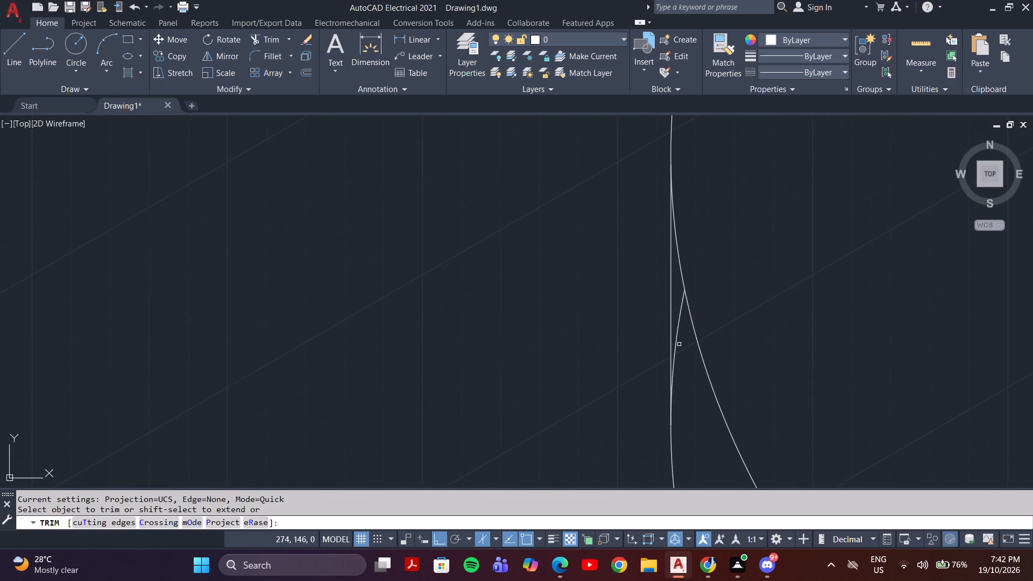
{"action": "scroll", "coordinate": [679, 344], "scroll_direction": "up", "scroll_amount": 2}
{"action": "left_click_drag", "start_coordinate": [679, 337], "coordinate": [664, 254]}
Trim the end of the lug's upper rear side line where it passes inside the base's lower outer arc.
{"action": "scroll", "coordinate": [672, 261], "scroll_direction": "down", "scroll_amount": 3}
{"action": "scroll", "coordinate": [682, 392], "scroll_direction": "down", "scroll_amount": 1}
{"action": "middle_click_drag", "start_coordinate": [836, 372], "coordinate": [549, 206]}
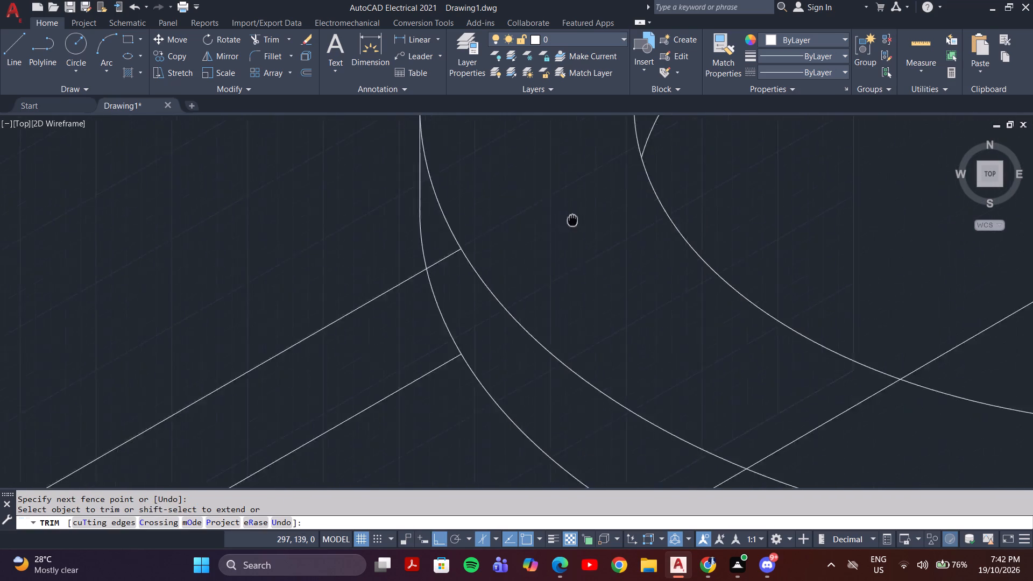
{"action": "middle_click_drag", "start_coordinate": [549, 206], "coordinate": [543, 202]}
{"action": "left_click", "coordinate": [404, 235]}
{"action": "scroll", "coordinate": [431, 253], "scroll_direction": "down", "scroll_amount": 4}
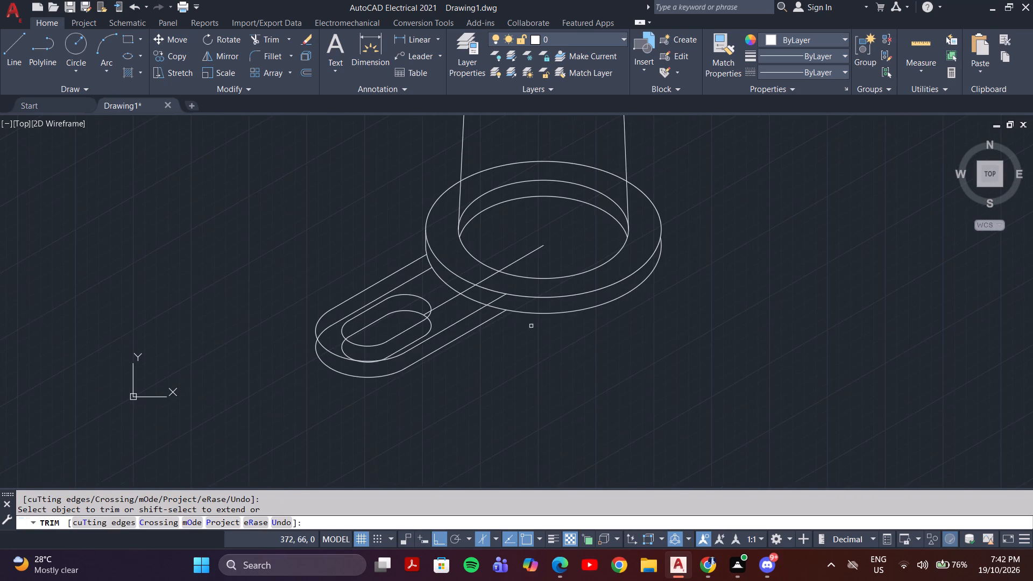
{"action": "scroll", "coordinate": [497, 307], "scroll_direction": "up", "scroll_amount": 3}
{"action": "scroll", "coordinate": [554, 307], "scroll_direction": "down", "scroll_amount": 2}
{"action": "key", "text": "Escape"}
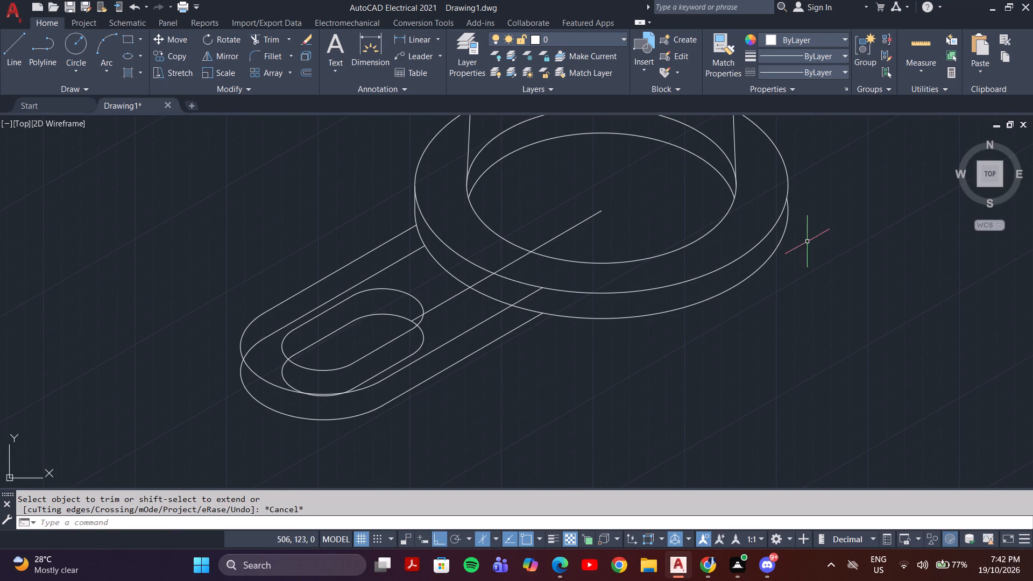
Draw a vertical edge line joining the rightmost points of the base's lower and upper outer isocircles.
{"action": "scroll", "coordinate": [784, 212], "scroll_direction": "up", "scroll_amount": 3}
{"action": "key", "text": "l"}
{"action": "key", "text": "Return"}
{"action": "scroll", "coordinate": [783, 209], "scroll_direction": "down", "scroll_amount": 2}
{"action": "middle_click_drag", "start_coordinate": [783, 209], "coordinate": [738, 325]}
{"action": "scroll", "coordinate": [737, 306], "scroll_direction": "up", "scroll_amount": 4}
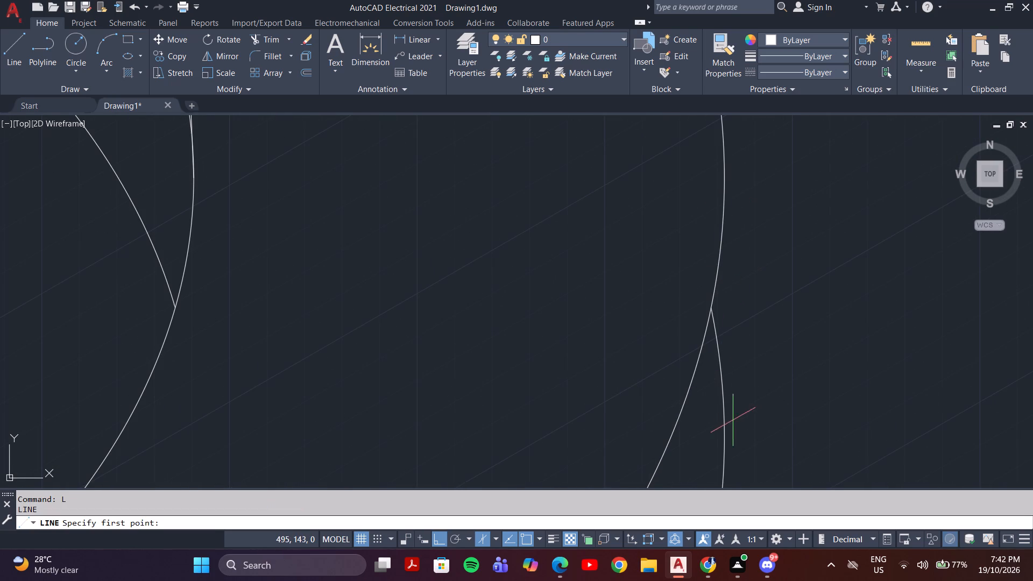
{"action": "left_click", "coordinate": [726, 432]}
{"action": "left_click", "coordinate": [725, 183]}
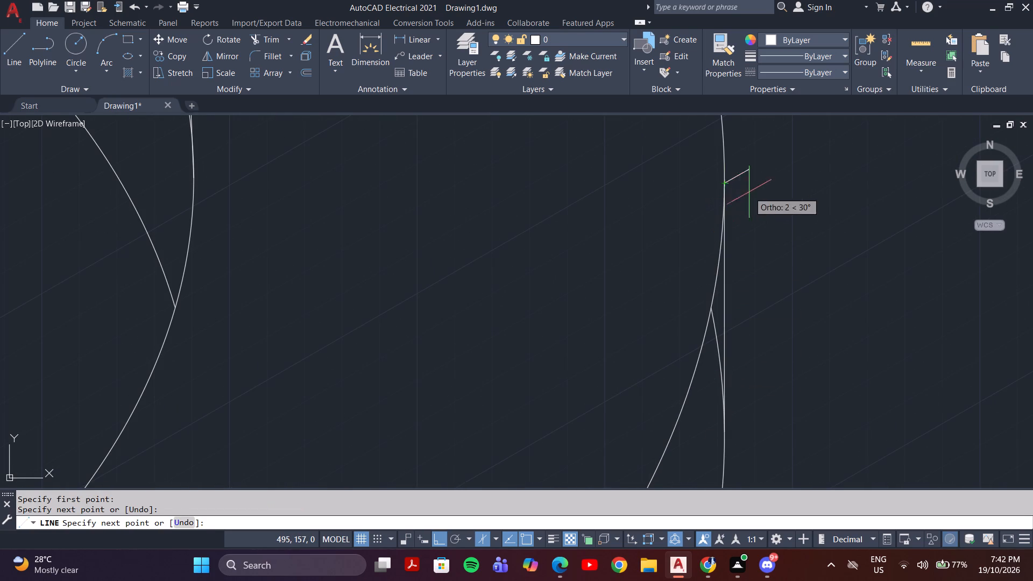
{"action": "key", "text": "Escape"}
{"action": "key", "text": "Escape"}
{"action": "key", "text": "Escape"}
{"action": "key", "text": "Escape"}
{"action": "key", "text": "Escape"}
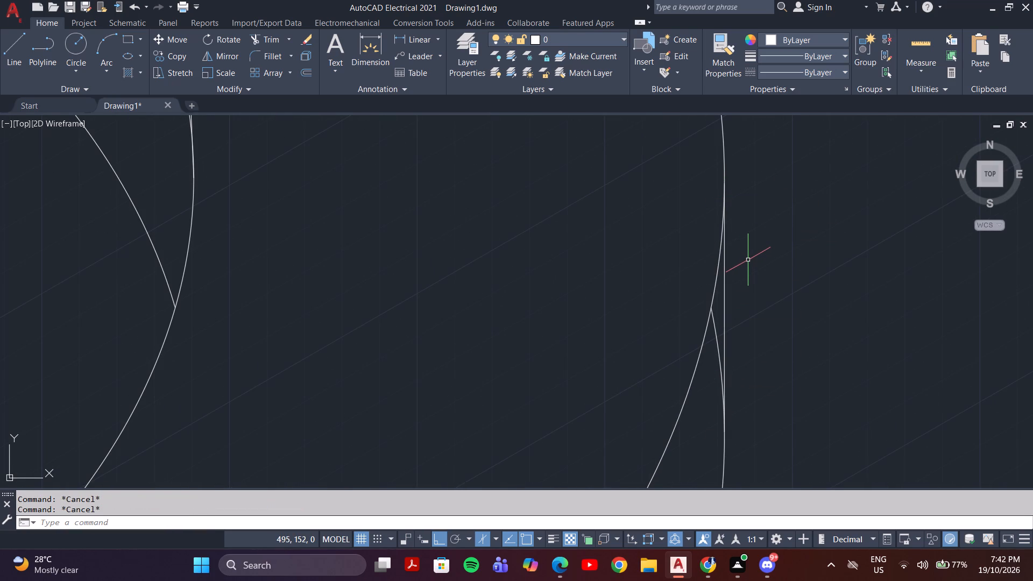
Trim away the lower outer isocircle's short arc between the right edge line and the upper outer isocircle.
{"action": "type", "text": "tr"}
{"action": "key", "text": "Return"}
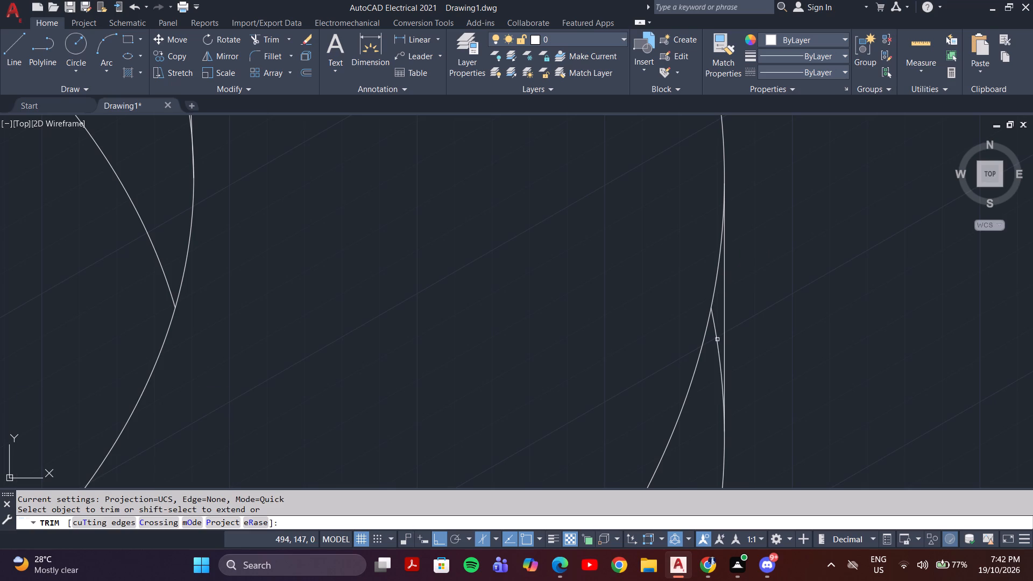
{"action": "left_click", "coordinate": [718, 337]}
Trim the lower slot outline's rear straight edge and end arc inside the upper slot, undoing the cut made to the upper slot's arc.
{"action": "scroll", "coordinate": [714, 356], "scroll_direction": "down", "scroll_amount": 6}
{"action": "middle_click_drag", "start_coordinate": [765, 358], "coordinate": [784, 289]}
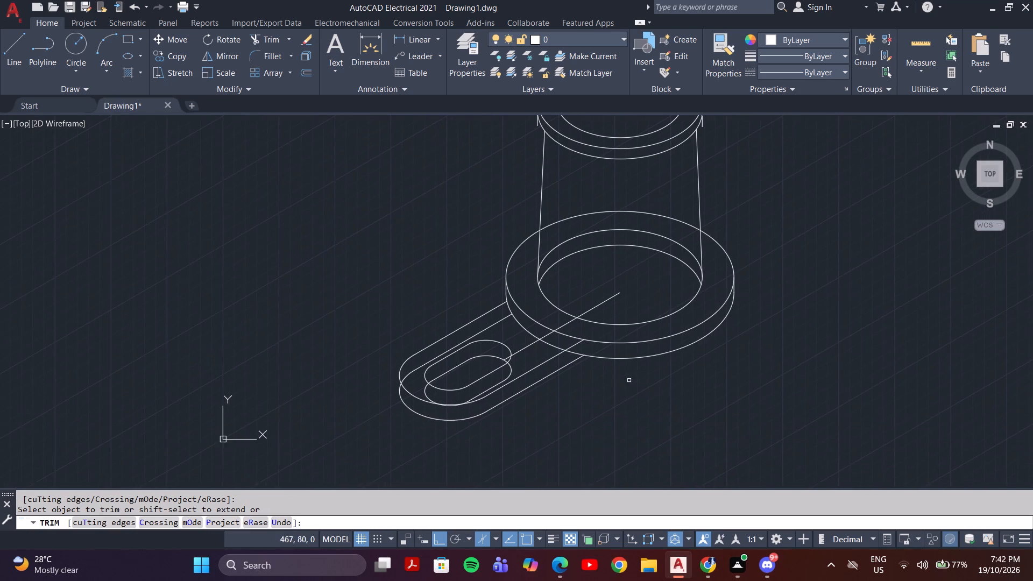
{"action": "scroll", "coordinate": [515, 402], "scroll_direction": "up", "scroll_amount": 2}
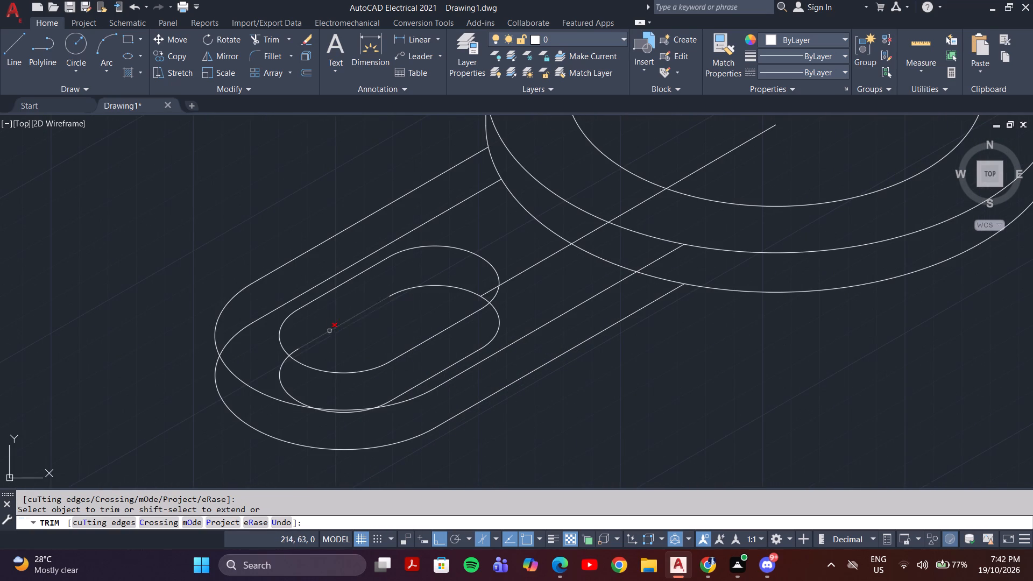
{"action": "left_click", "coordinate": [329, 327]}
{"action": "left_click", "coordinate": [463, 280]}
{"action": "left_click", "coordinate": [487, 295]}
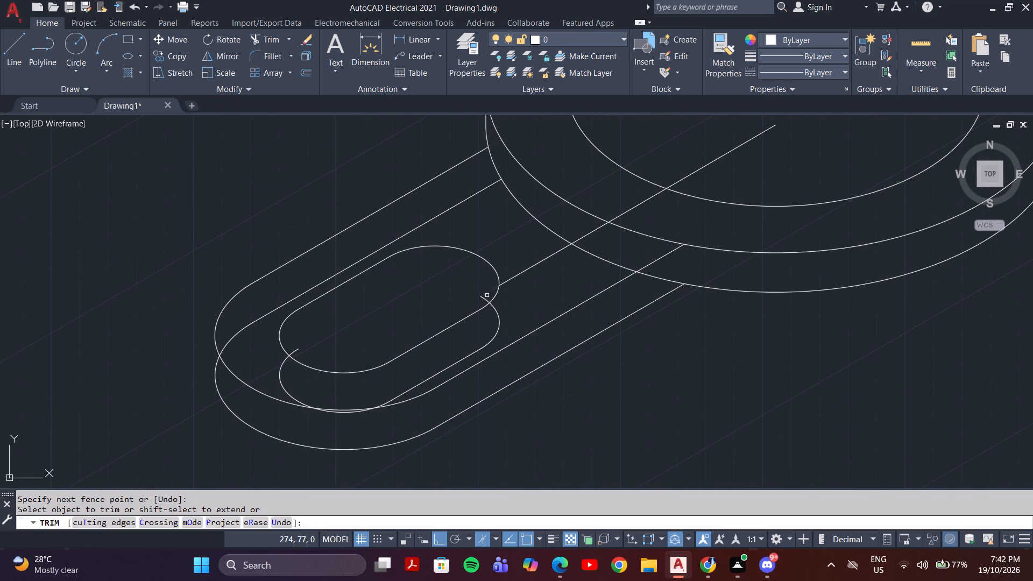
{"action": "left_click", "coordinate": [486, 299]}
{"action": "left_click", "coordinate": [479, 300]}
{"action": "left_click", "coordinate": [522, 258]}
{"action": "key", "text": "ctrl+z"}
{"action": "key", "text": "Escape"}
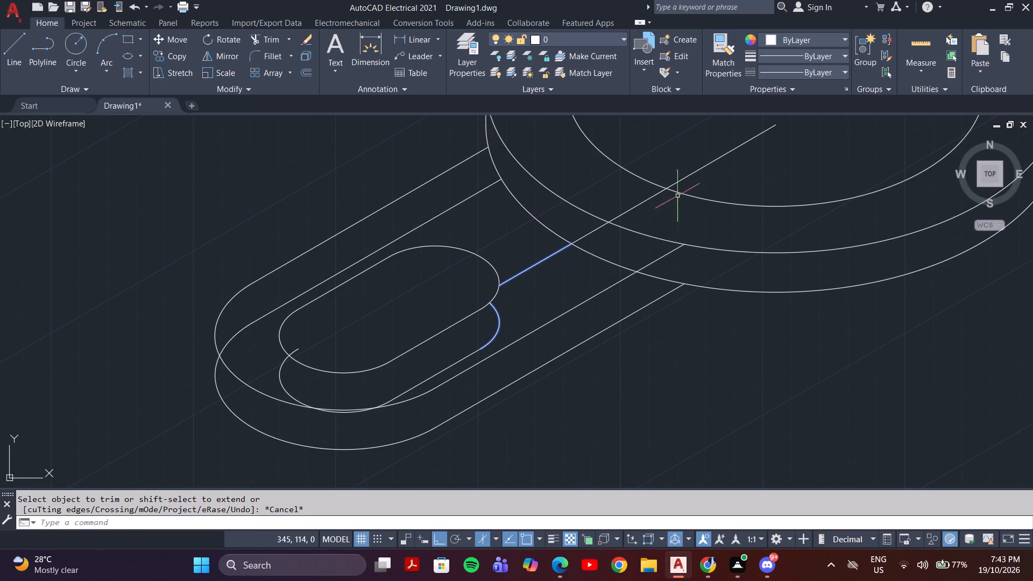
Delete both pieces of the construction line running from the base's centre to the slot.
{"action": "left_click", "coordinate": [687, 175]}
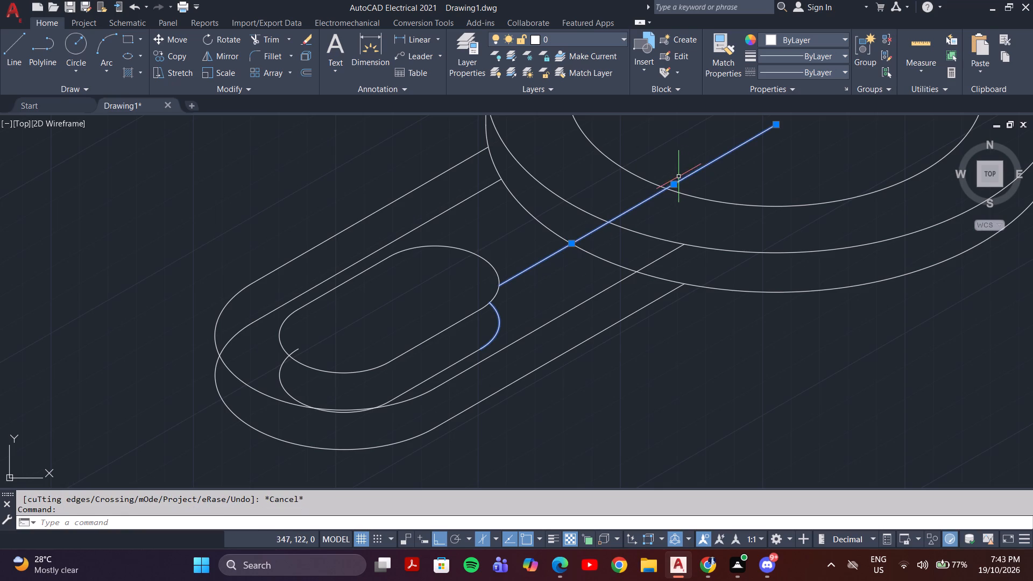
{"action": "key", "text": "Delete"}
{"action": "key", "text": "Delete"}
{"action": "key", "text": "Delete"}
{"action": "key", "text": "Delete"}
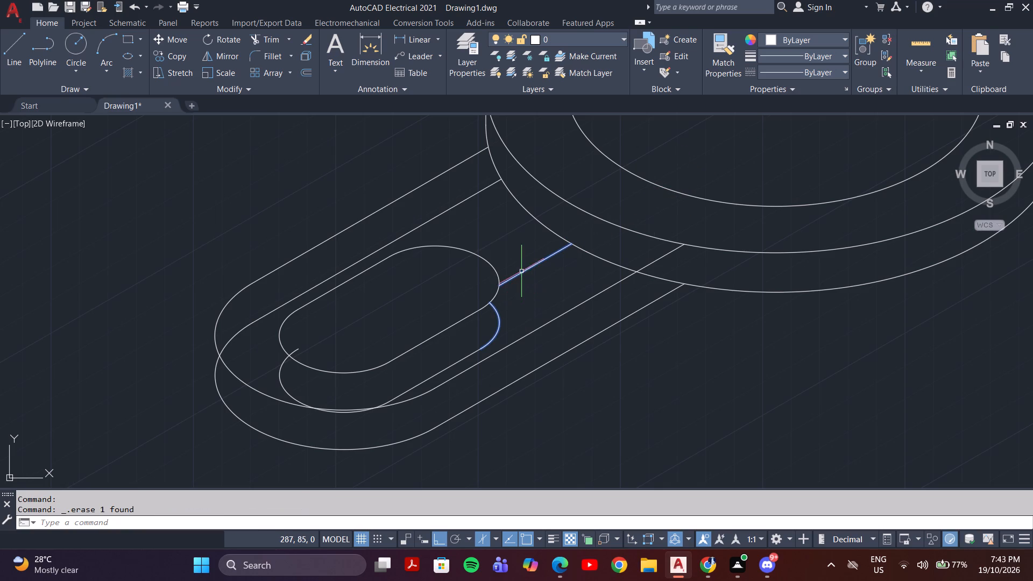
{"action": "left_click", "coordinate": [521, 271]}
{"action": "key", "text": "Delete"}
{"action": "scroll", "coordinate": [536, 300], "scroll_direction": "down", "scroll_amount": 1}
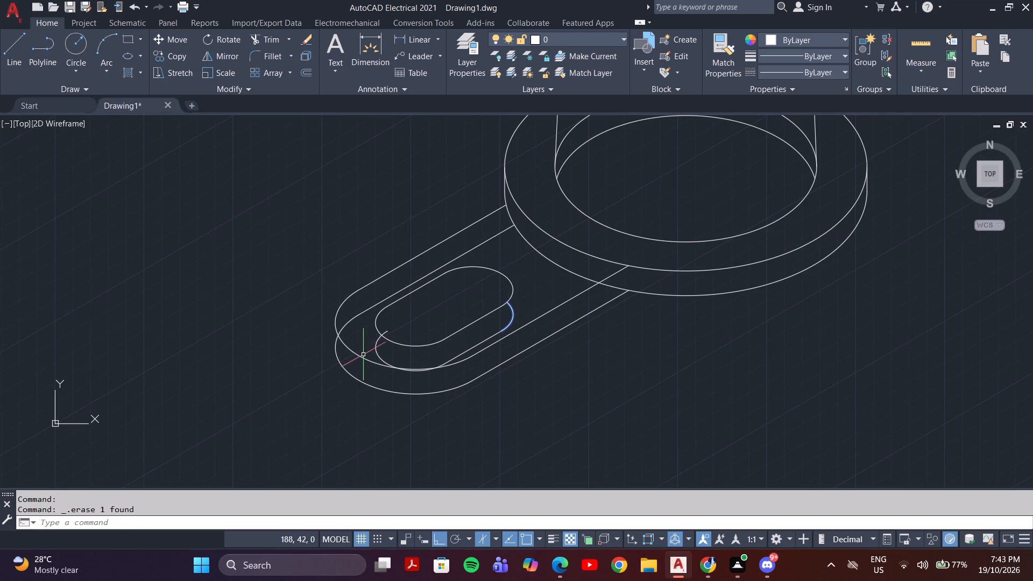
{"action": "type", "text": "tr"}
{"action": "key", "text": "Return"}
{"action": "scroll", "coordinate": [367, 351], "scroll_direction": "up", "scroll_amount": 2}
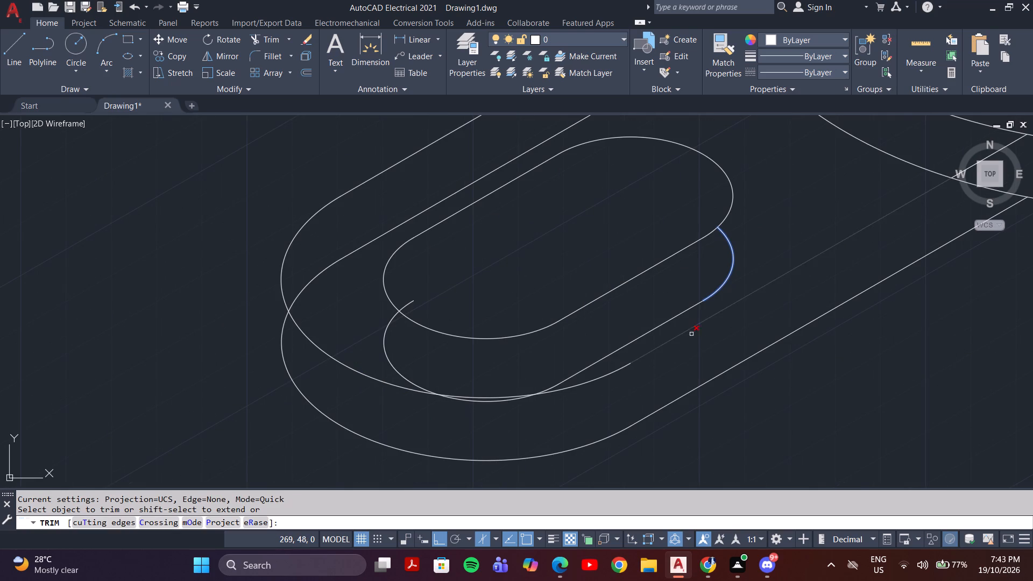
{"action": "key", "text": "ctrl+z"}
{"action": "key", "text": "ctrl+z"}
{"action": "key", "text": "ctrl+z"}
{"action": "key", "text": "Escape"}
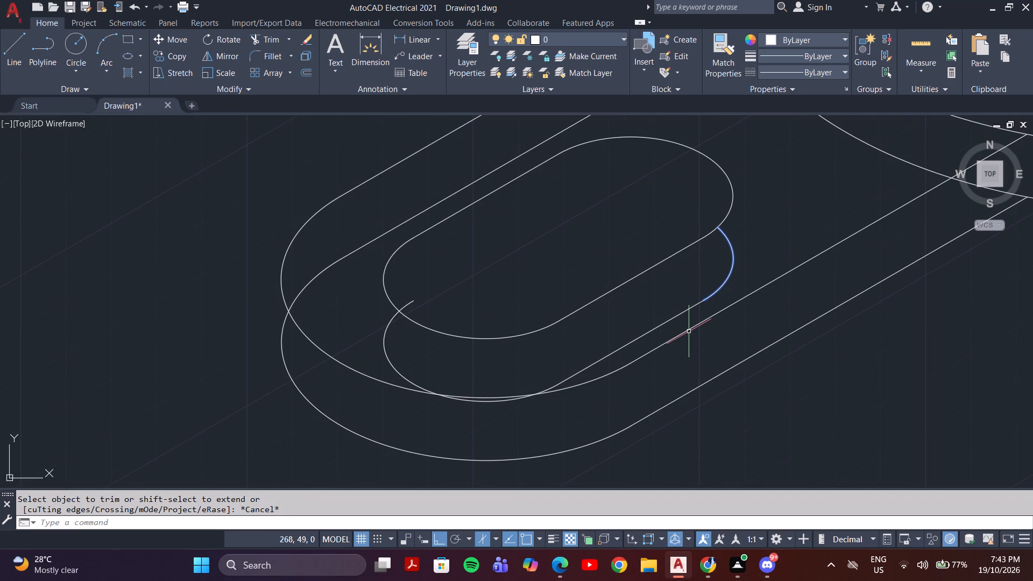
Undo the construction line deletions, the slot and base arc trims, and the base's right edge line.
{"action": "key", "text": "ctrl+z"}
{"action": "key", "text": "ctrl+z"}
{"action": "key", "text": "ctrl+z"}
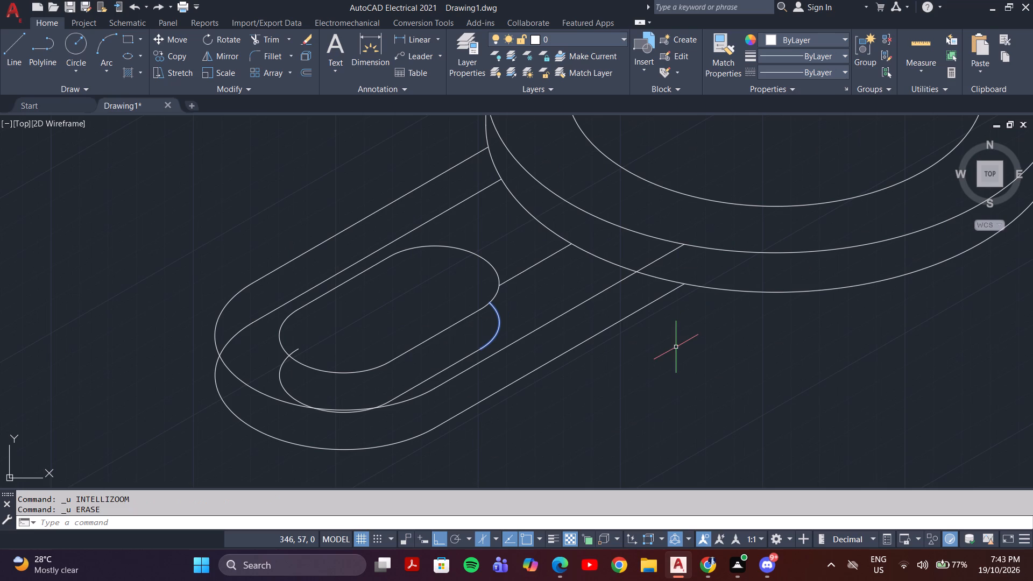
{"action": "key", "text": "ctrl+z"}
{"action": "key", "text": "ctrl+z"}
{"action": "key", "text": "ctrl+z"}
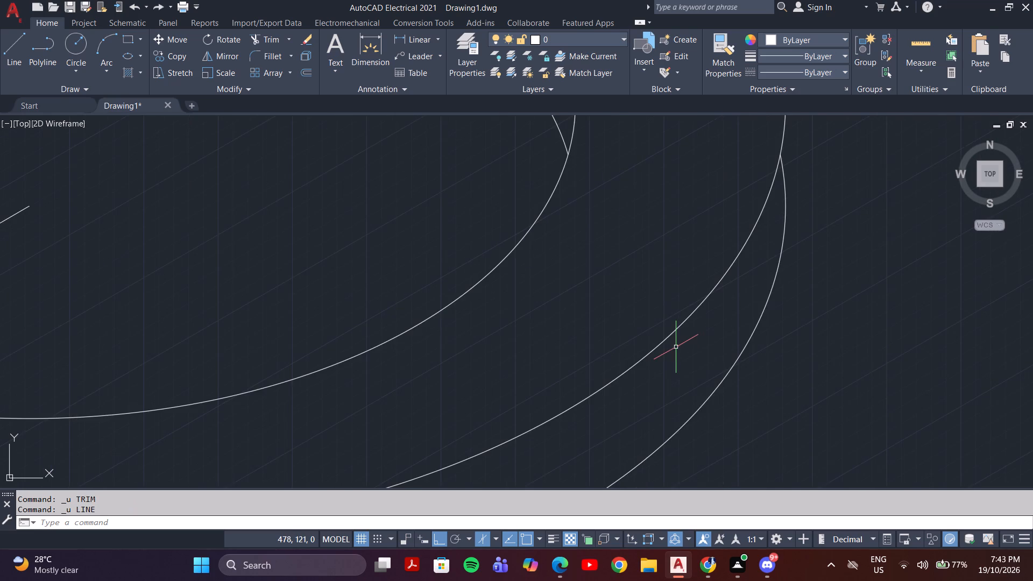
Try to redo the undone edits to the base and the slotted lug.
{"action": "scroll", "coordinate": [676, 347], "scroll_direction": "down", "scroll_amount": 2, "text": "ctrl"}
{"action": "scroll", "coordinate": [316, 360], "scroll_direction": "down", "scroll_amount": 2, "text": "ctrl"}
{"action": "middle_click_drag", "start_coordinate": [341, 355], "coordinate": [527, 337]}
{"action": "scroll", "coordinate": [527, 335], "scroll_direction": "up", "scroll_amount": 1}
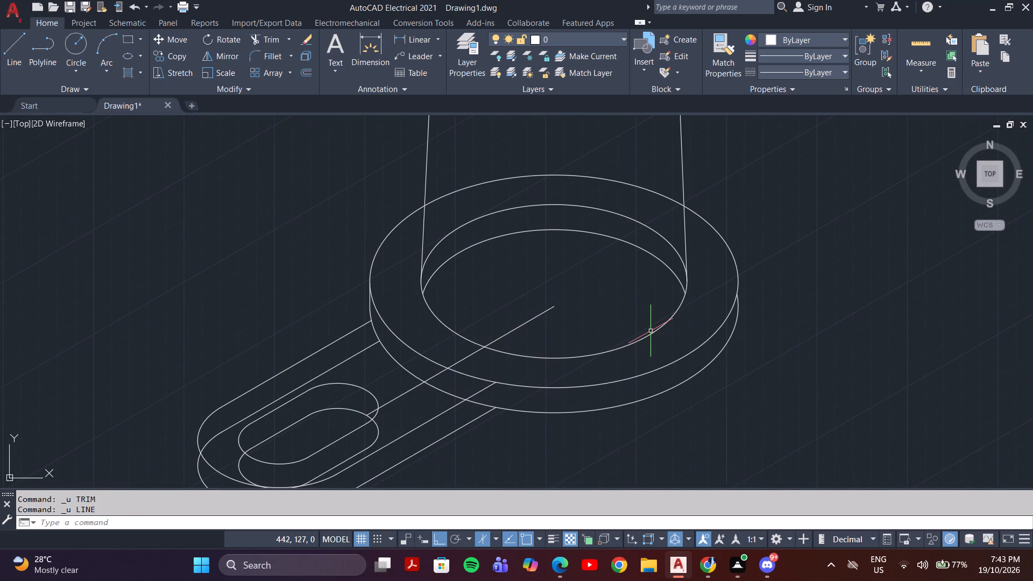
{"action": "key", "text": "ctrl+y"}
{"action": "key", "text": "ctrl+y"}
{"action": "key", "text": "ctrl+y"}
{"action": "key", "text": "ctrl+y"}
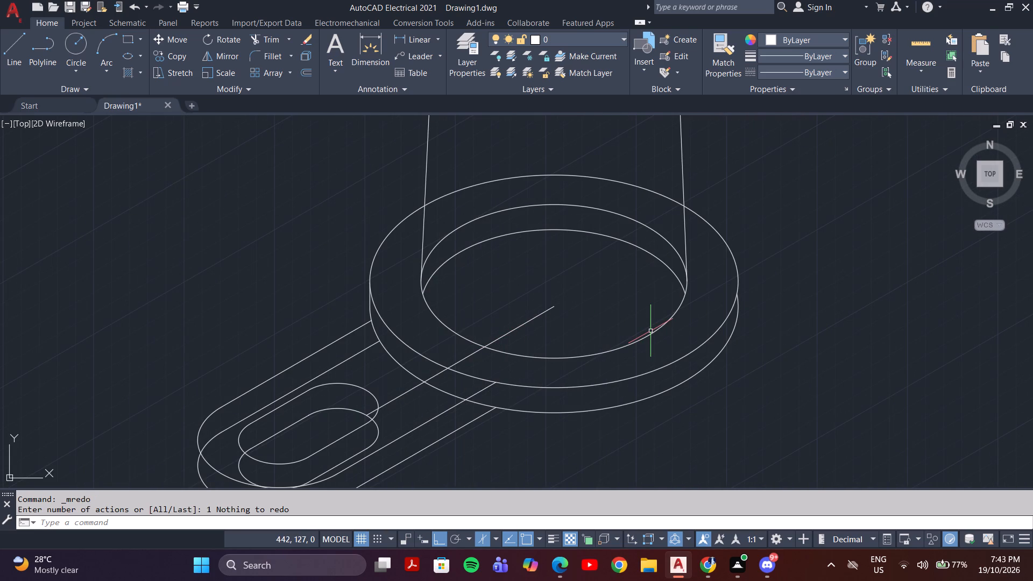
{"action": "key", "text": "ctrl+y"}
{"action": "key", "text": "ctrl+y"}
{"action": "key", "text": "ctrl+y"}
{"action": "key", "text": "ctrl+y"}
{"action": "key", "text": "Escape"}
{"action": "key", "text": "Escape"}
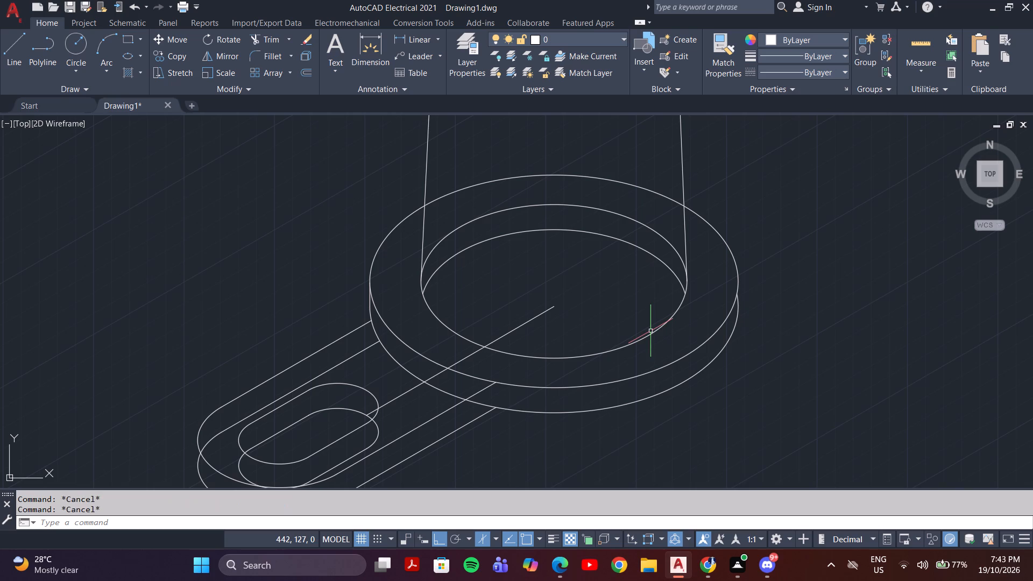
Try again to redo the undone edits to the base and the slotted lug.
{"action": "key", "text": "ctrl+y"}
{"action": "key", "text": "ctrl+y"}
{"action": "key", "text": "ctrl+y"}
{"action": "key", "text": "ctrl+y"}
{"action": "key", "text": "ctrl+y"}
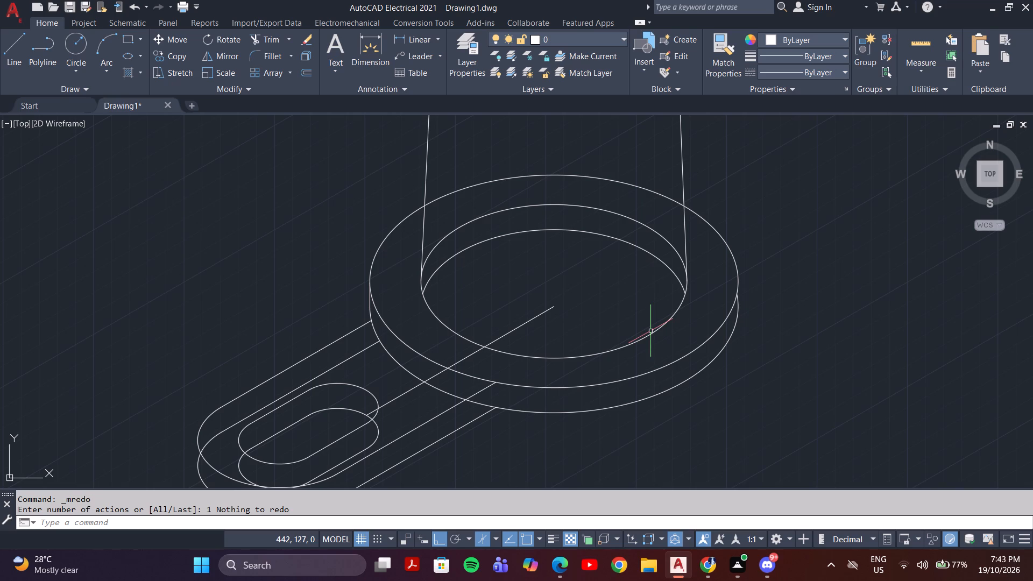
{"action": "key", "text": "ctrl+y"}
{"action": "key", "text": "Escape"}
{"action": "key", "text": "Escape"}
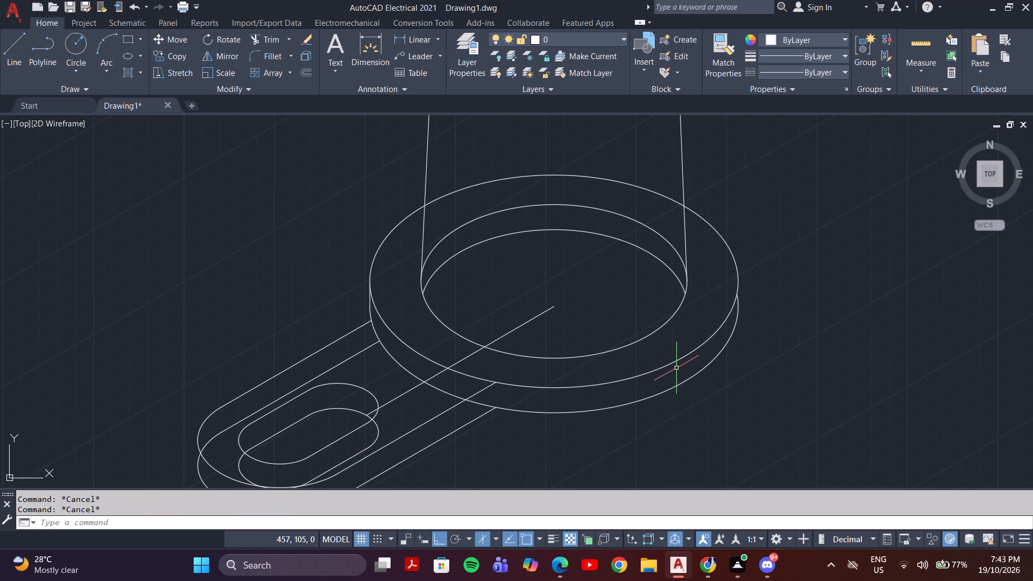
Draw a vertical line joining the right quadrants of the base's upper and lower outer ellipses.
{"action": "key", "text": "l"}
{"action": "key", "text": "Return"}
{"action": "scroll", "coordinate": [689, 349], "scroll_direction": "up", "scroll_amount": 3}
{"action": "middle_click_drag", "start_coordinate": [714, 328], "coordinate": [530, 462]}
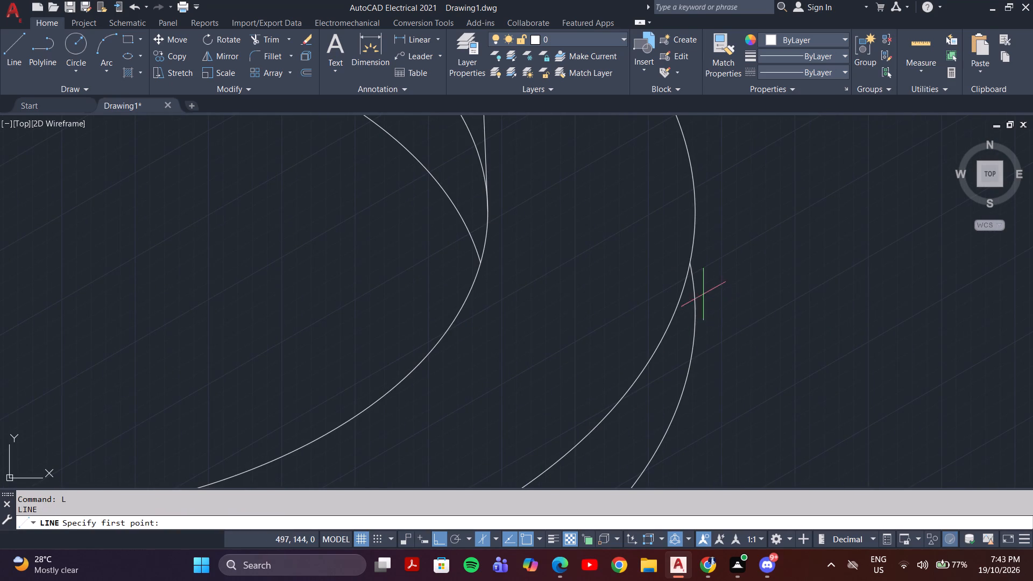
{"action": "left_click", "coordinate": [694, 210]}
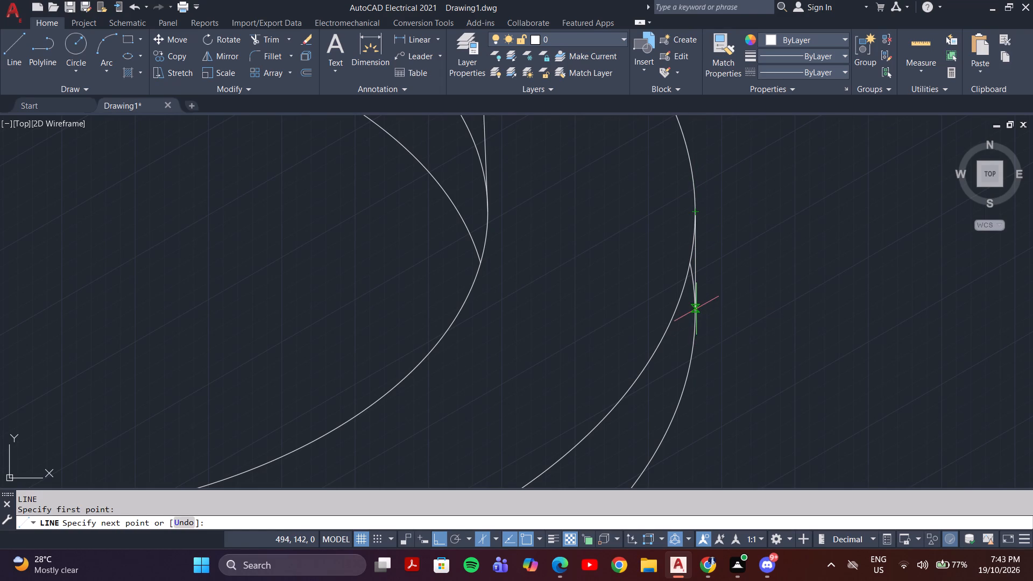
{"action": "left_click", "coordinate": [697, 315]}
{"action": "key", "text": "Escape"}
Trim the short piece of the base's lower outer arc lying inside the new right edge line.
{"action": "scroll", "coordinate": [685, 274], "scroll_direction": "up", "scroll_amount": 4}
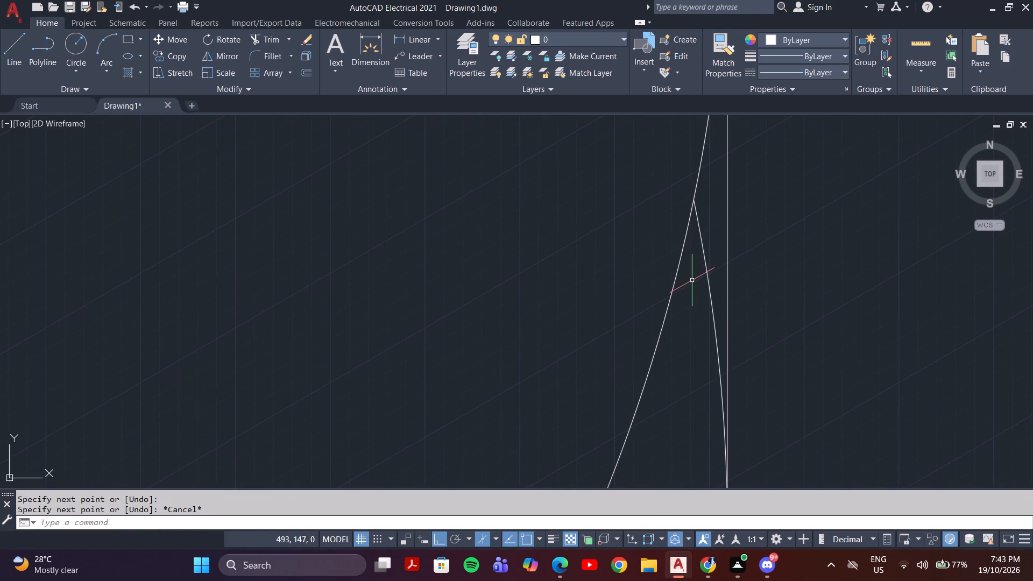
{"action": "type", "text": "tr"}
{"action": "key", "text": "Return"}
{"action": "left_click", "coordinate": [707, 270]}
Trim the construction line inside the slot and between the slot and the base's lower outer arc.
{"action": "scroll", "coordinate": [695, 304], "scroll_direction": "down", "scroll_amount": 6}
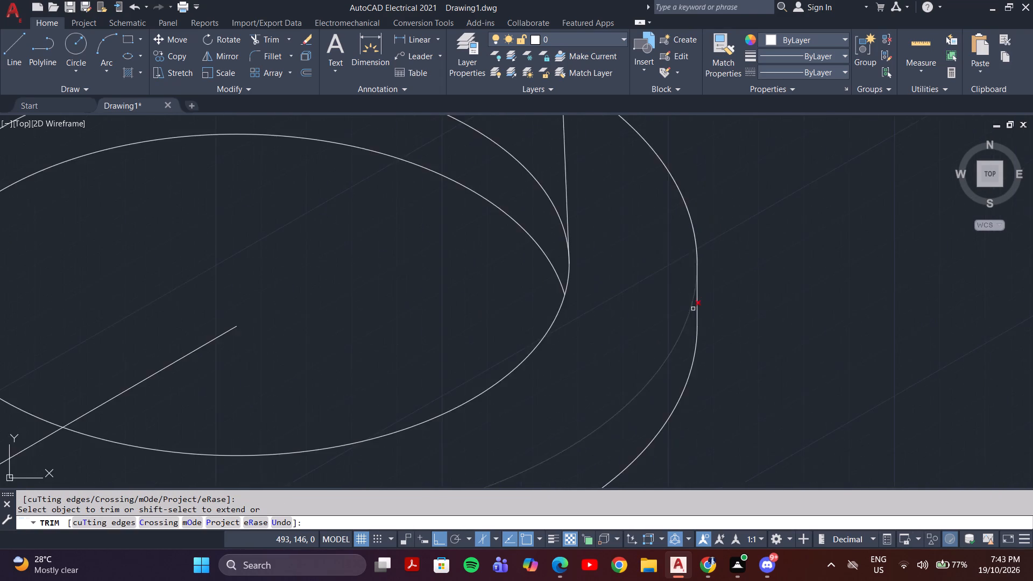
{"action": "scroll", "coordinate": [692, 310], "scroll_direction": "down", "scroll_amount": 3}
{"action": "middle_click_drag", "start_coordinate": [546, 336], "coordinate": [642, 307]}
{"action": "scroll", "coordinate": [624, 314], "scroll_direction": "up", "scroll_amount": 4}
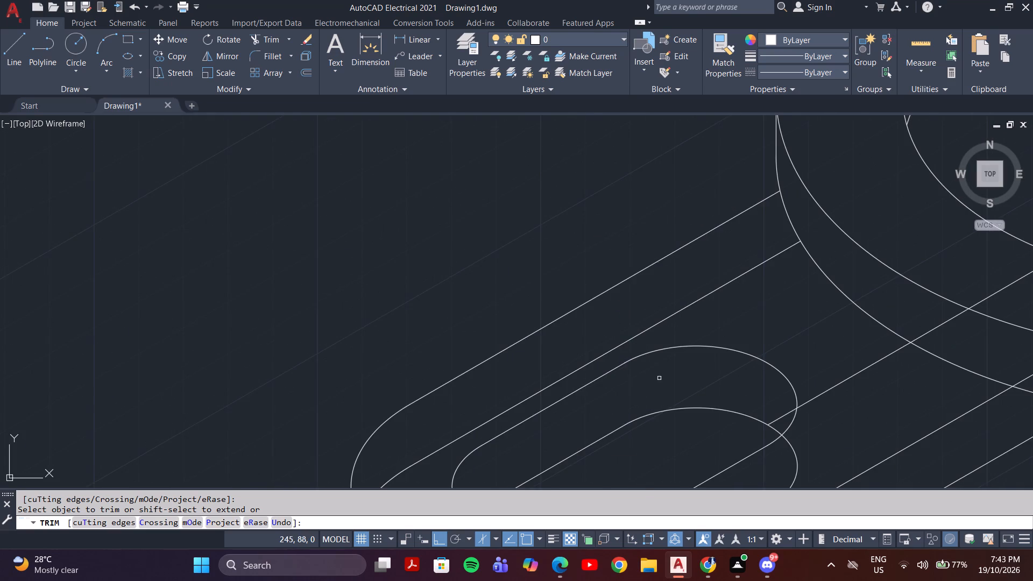
{"action": "scroll", "coordinate": [660, 378], "scroll_direction": "down", "scroll_amount": 1}
{"action": "left_click", "coordinate": [734, 401]}
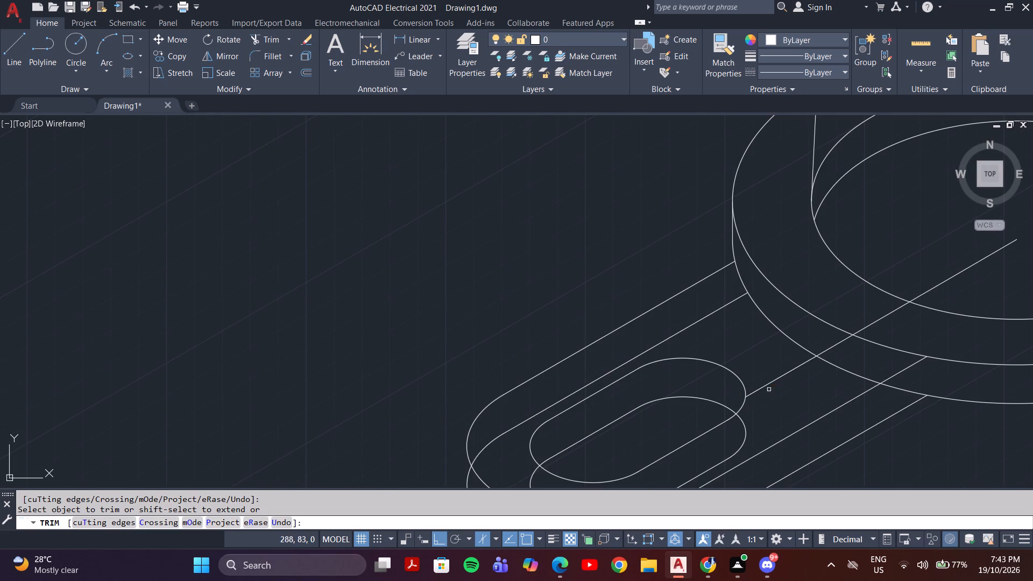
{"action": "left_click", "coordinate": [765, 384]}
Trim the hidden end arcs and front straight edge of the lower slot outline lying outside the upper slot.
{"action": "left_click", "coordinate": [754, 421]}
{"action": "left_click", "coordinate": [732, 449]}
{"action": "middle_click_drag", "start_coordinate": [736, 435], "coordinate": [775, 363]}
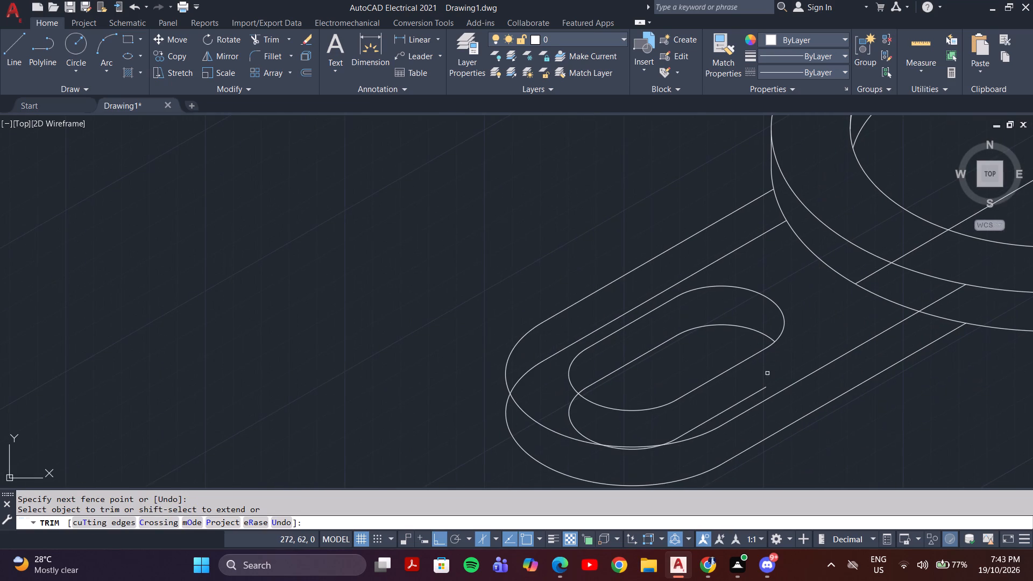
{"action": "left_click_drag", "start_coordinate": [764, 378], "coordinate": [754, 391]}
{"action": "left_click", "coordinate": [732, 414]}
{"action": "left_click", "coordinate": [723, 407]}
{"action": "scroll", "coordinate": [629, 442], "scroll_direction": "up", "scroll_amount": 4}
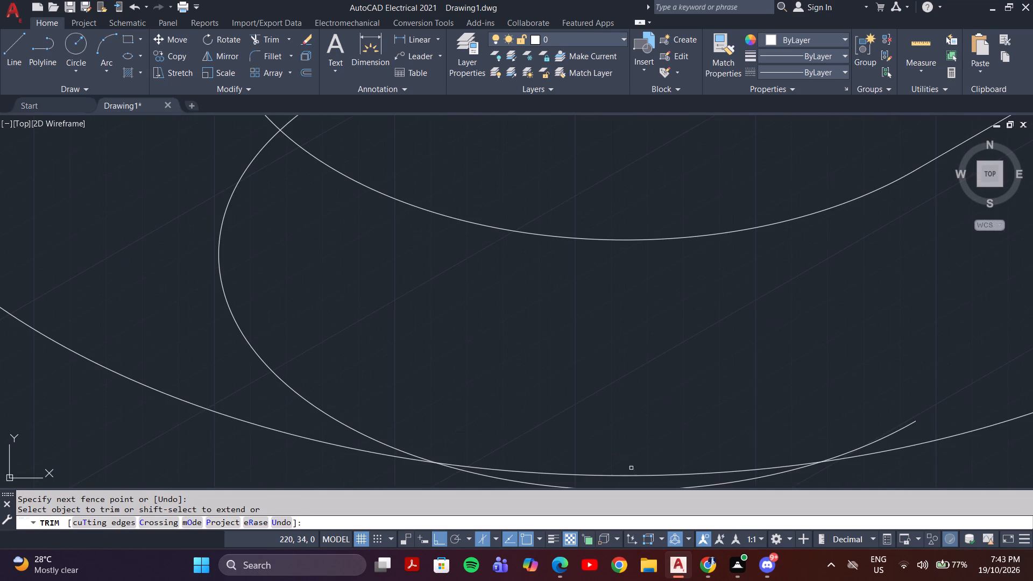
{"action": "scroll", "coordinate": [511, 469], "scroll_direction": "down", "scroll_amount": 2}
{"action": "left_click", "coordinate": [516, 476]}
{"action": "left_click", "coordinate": [452, 420]}
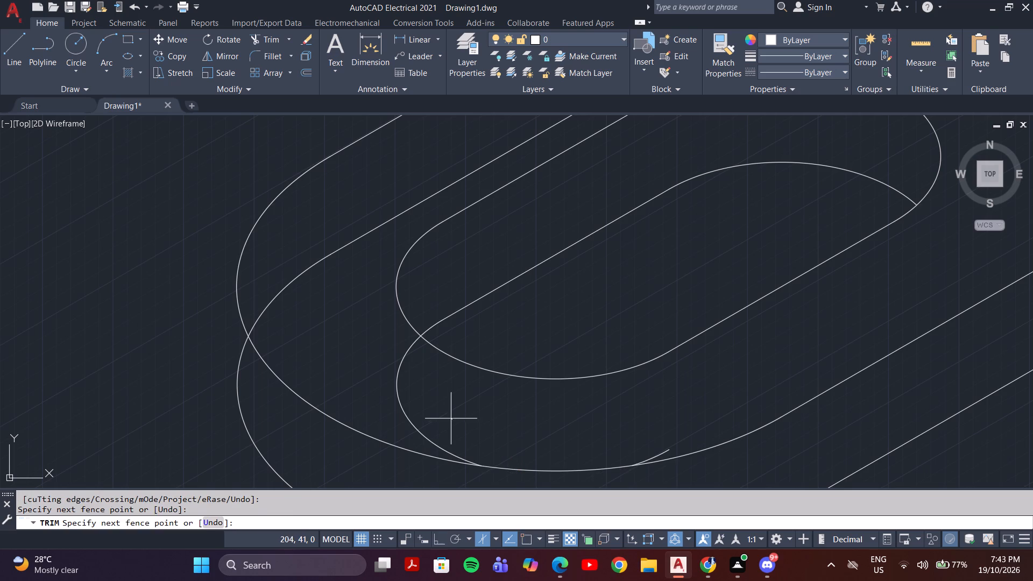
{"action": "left_click", "coordinate": [366, 390]}
{"action": "left_click", "coordinate": [657, 454]}
Trim the lower lug outline's hidden end arc and rear straight edge inside the upper lug outline.
{"action": "scroll", "coordinate": [684, 412], "scroll_direction": "down", "scroll_amount": 2}
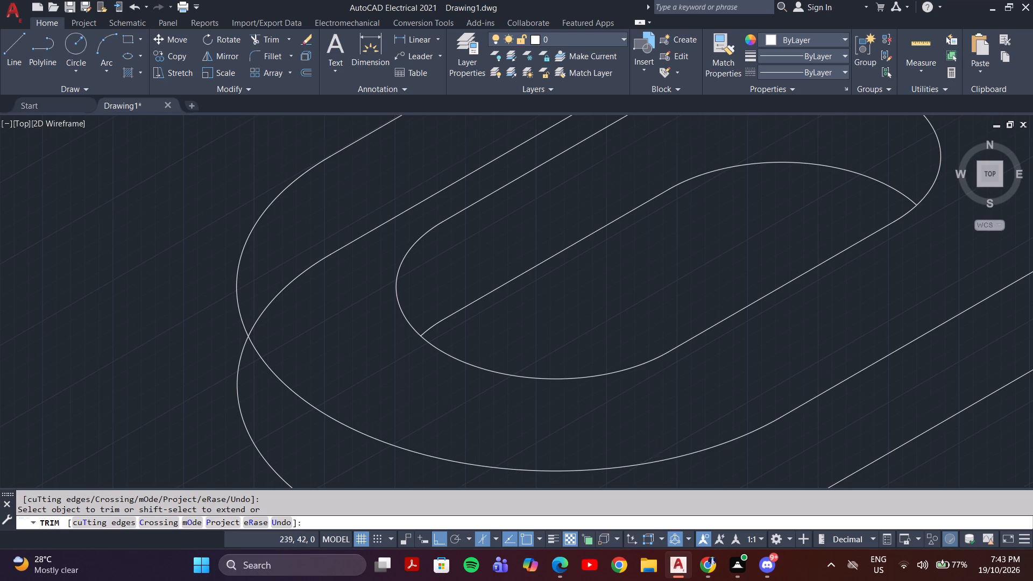
{"action": "scroll", "coordinate": [684, 412], "scroll_direction": "down", "scroll_amount": 1}
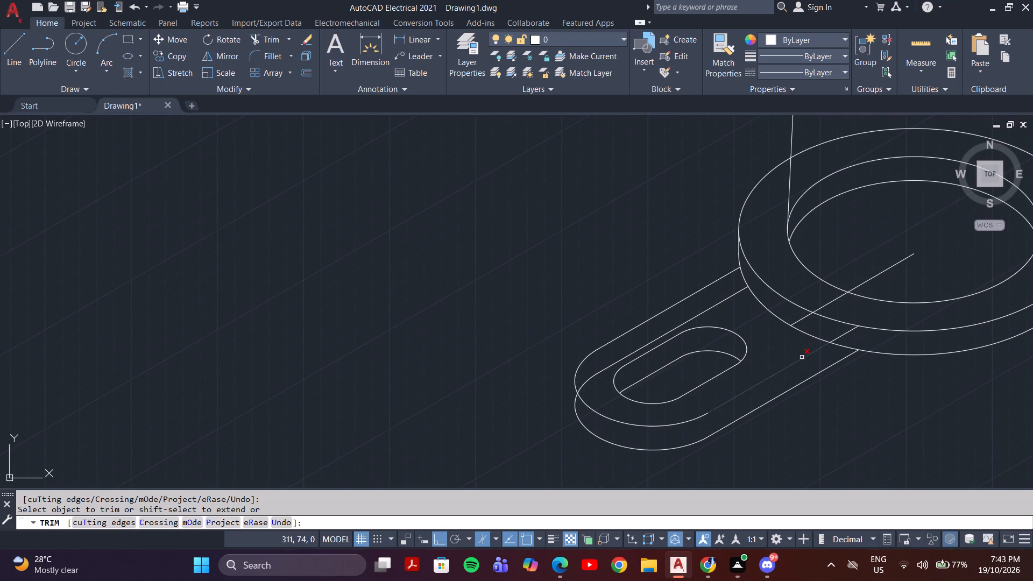
{"action": "left_click", "coordinate": [593, 376]}
{"action": "left_click", "coordinate": [607, 365]}
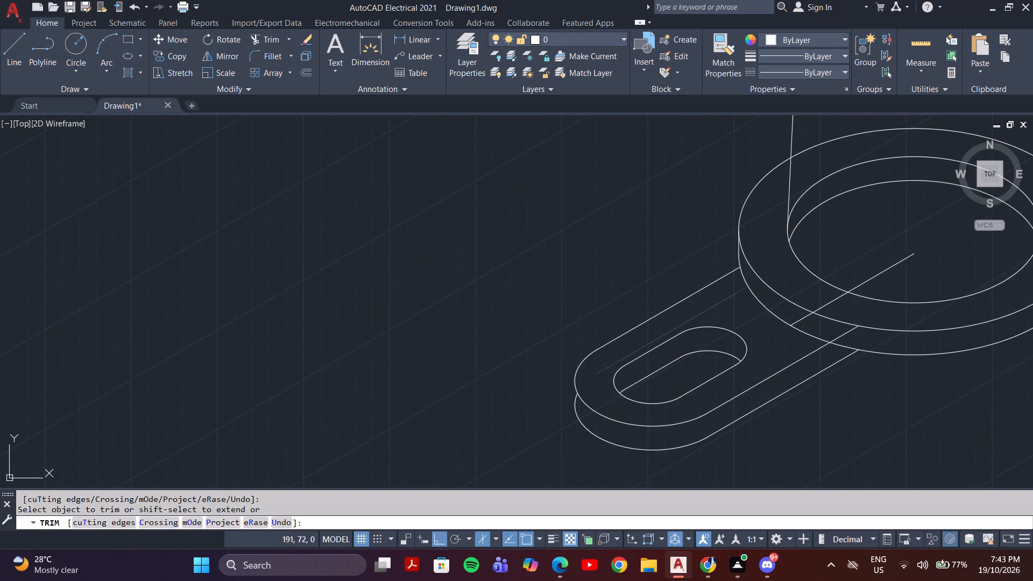
{"action": "key", "text": "Escape"}
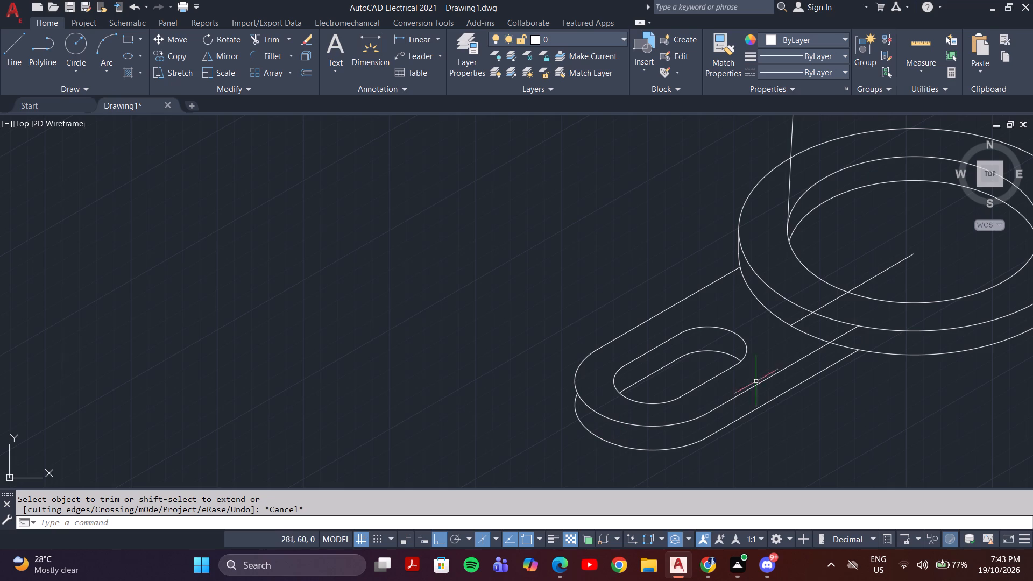
Trim the base's lower outer arc where it crosses the lug, undoing the first cut made to the lug's front straight edge.
{"action": "key", "text": "t"}
{"action": "key", "text": "r"}
{"action": "key", "text": "Return"}
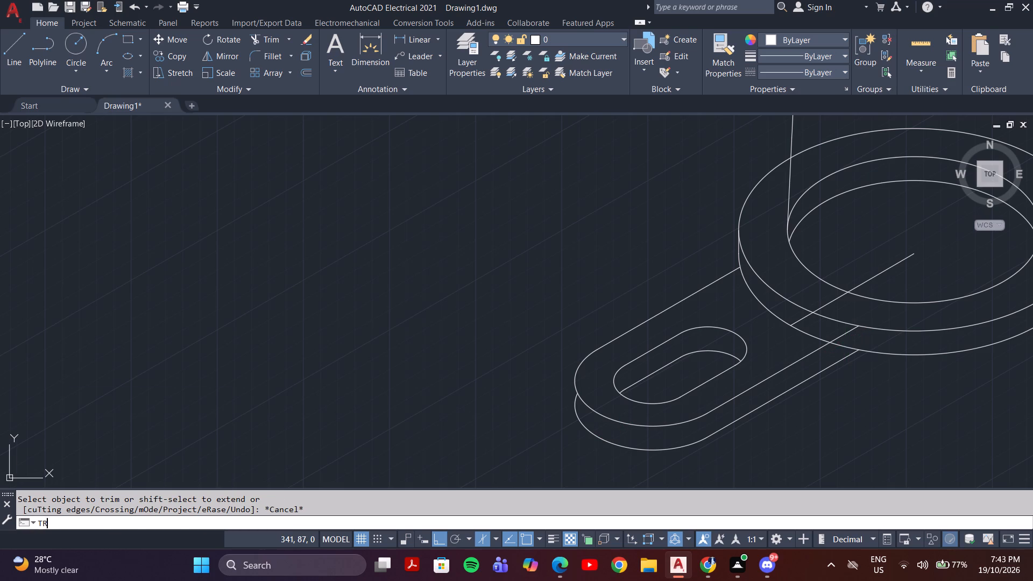
{"action": "left_click", "coordinate": [839, 335]}
{"action": "scroll", "coordinate": [843, 329], "scroll_direction": "up", "scroll_amount": 1}
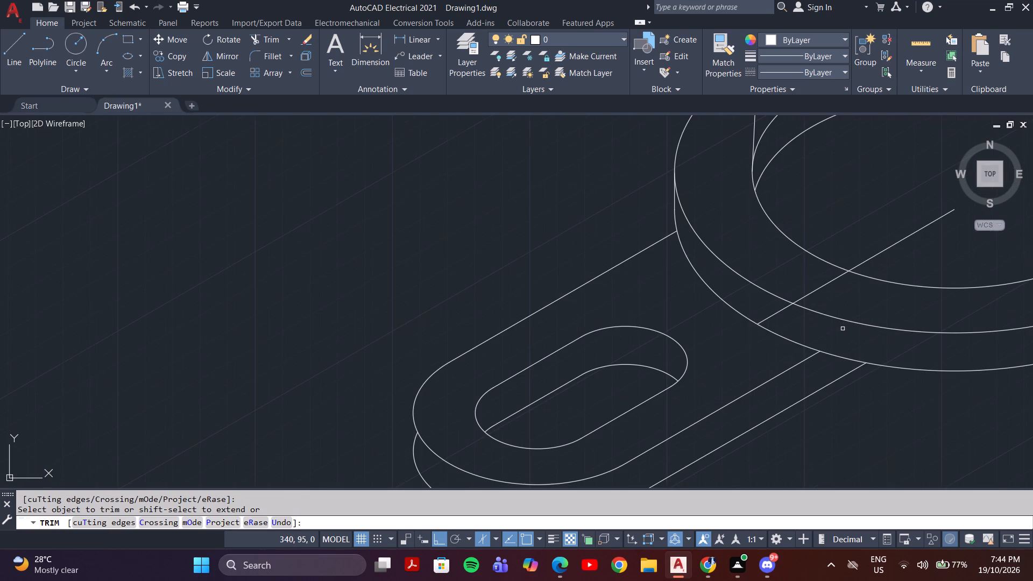
{"action": "scroll", "coordinate": [845, 381], "scroll_direction": "down", "scroll_amount": 1}
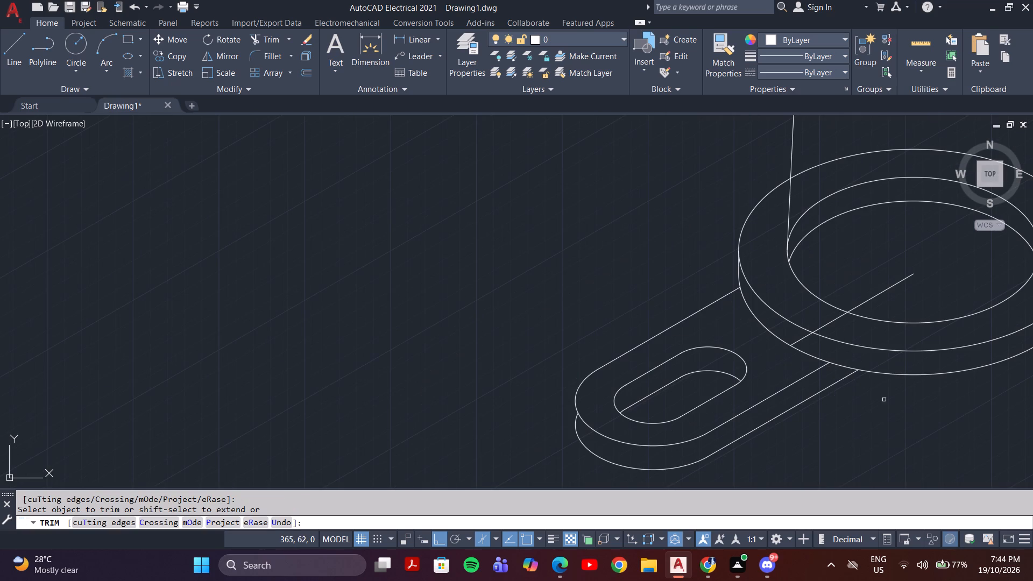
{"action": "key", "text": "ctrl+z"}
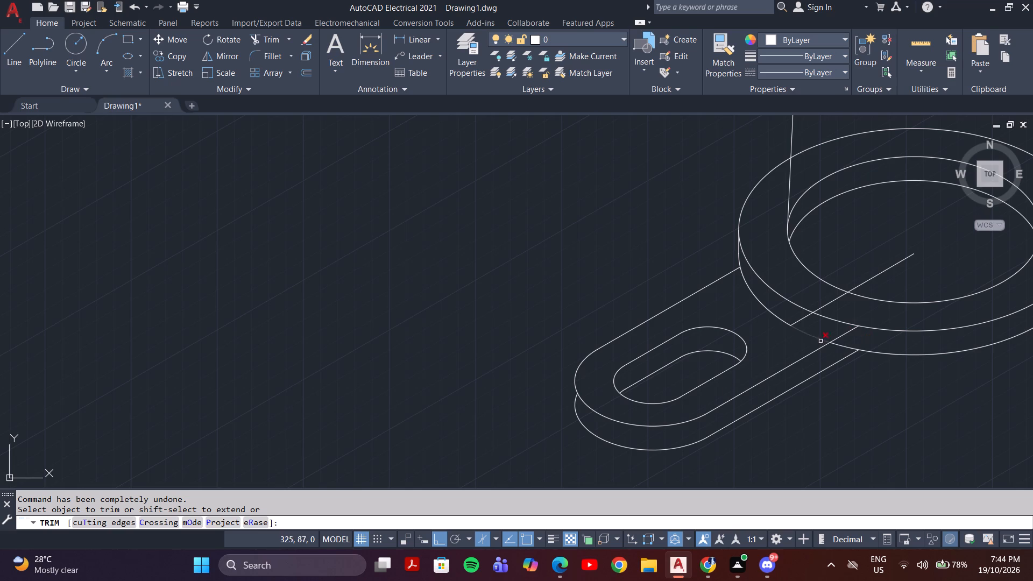
{"action": "left_click", "coordinate": [838, 347]}
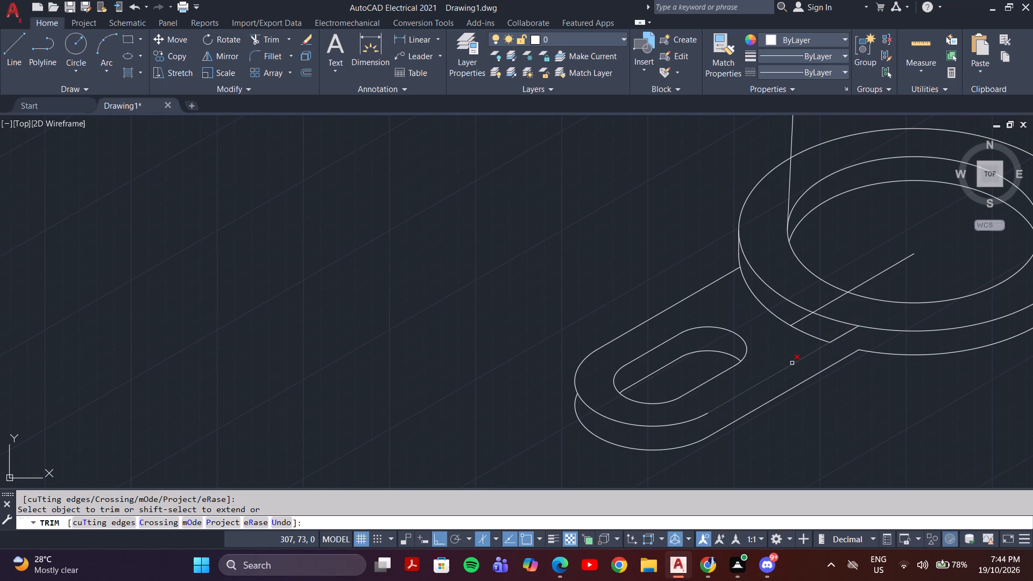
{"action": "left_click", "coordinate": [808, 335]}
{"action": "left_click", "coordinate": [780, 318]}
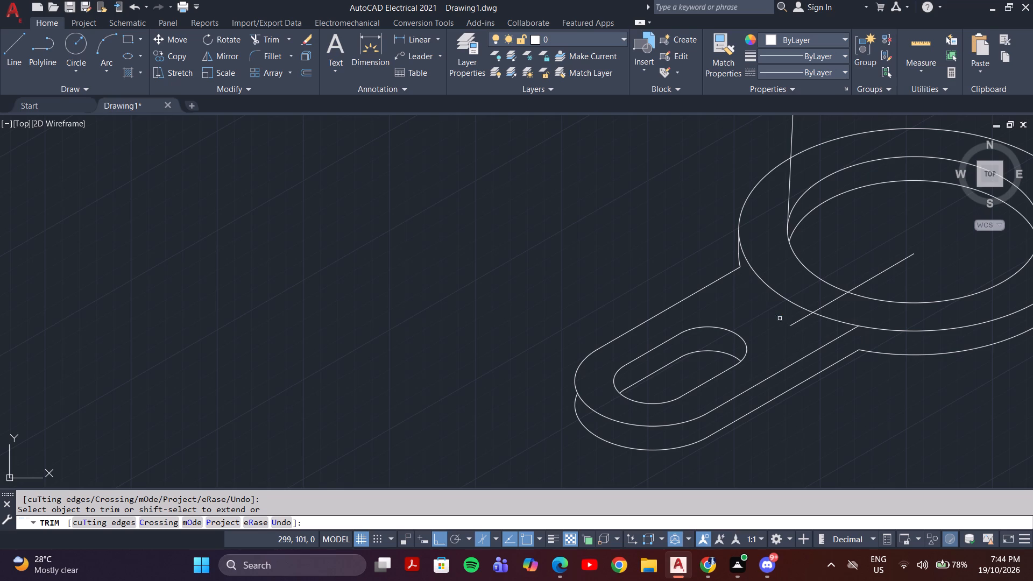
Trim away the remaining pieces of the construction line running to the base's centre.
{"action": "left_click", "coordinate": [793, 323]}
{"action": "left_click", "coordinate": [836, 301]}
{"action": "left_click", "coordinate": [883, 274]}
{"action": "key", "text": "Escape"}
Draw a vertical line joining the left quadrants of the upper and lower arcs at the lug's rounded end.
{"action": "key", "text": "l"}
{"action": "key", "text": "Return"}
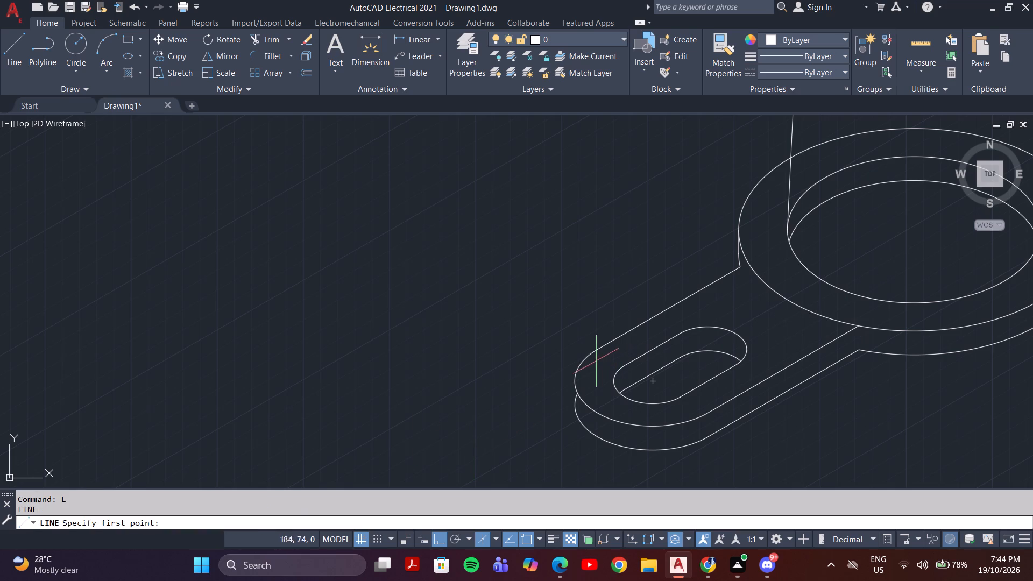
{"action": "left_click", "coordinate": [574, 382]}
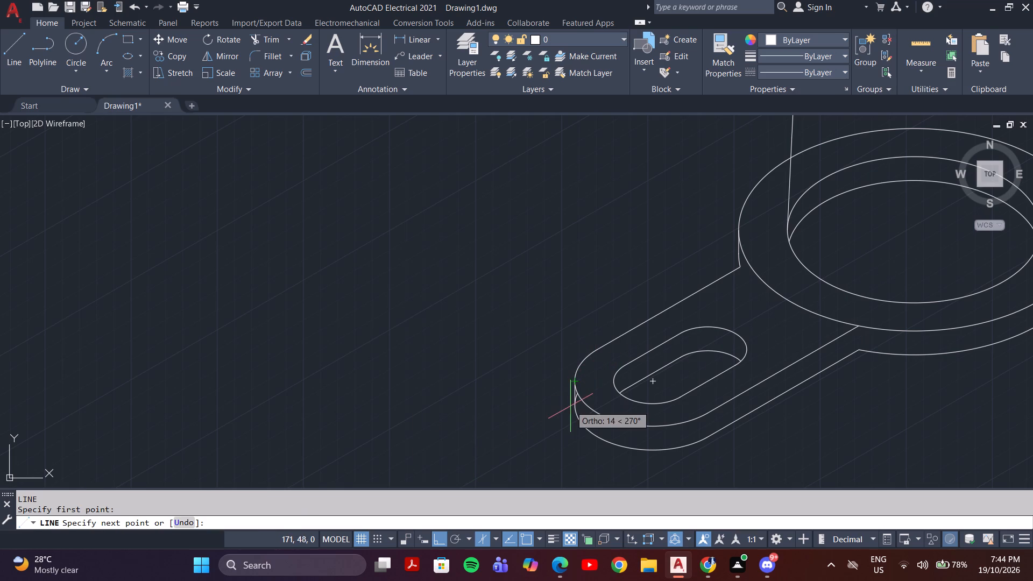
{"action": "scroll", "coordinate": [570, 422], "scroll_direction": "up", "scroll_amount": 4}
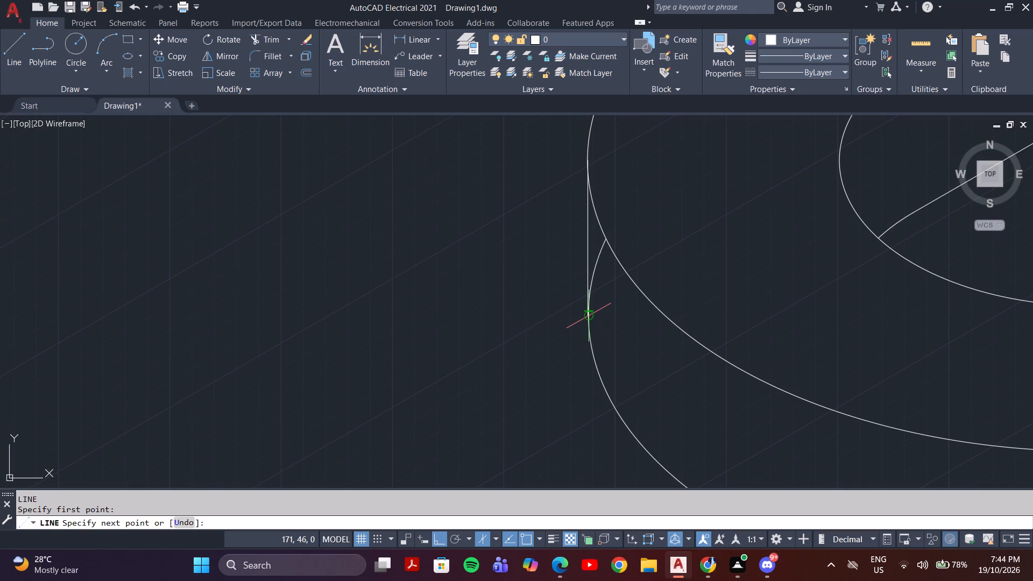
{"action": "left_click", "coordinate": [588, 313]}
{"action": "key", "text": "Escape"}
Trim the short piece of the lug's lower end arc lying inside the new vertical edge line.
{"action": "type", "text": "tr"}
{"action": "key", "text": "Return"}
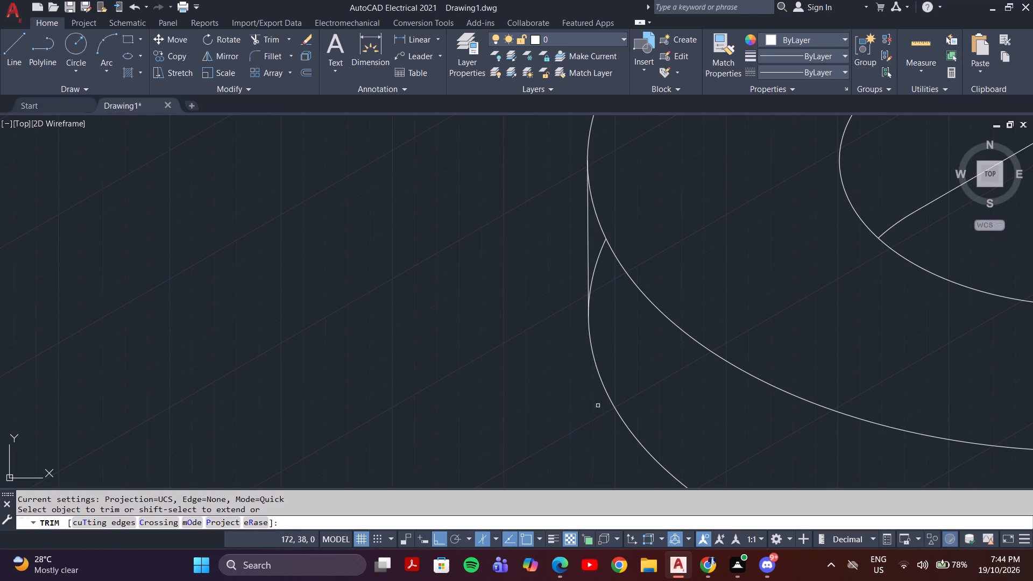
{"action": "left_click_drag", "start_coordinate": [614, 318], "coordinate": [613, 313]}
{"action": "left_click", "coordinate": [597, 244]}
Trim the base's upper outer arc where it crosses the top of the lug.
{"action": "scroll", "coordinate": [633, 357], "scroll_direction": "down", "scroll_amount": 3}
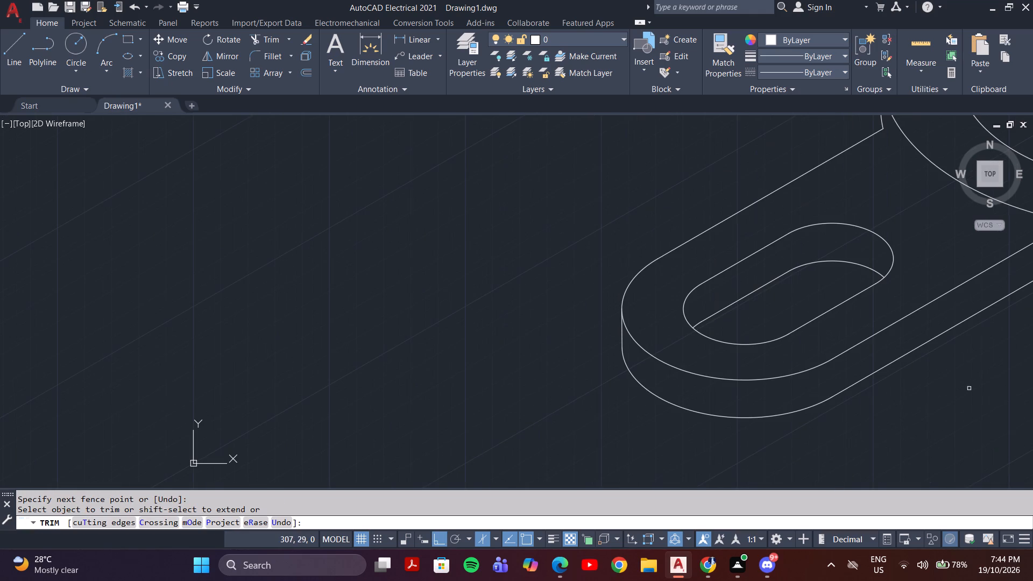
{"action": "middle_click_drag", "start_coordinate": [971, 386], "coordinate": [415, 476]}
{"action": "scroll", "coordinate": [509, 389], "scroll_direction": "down", "scroll_amount": 1}
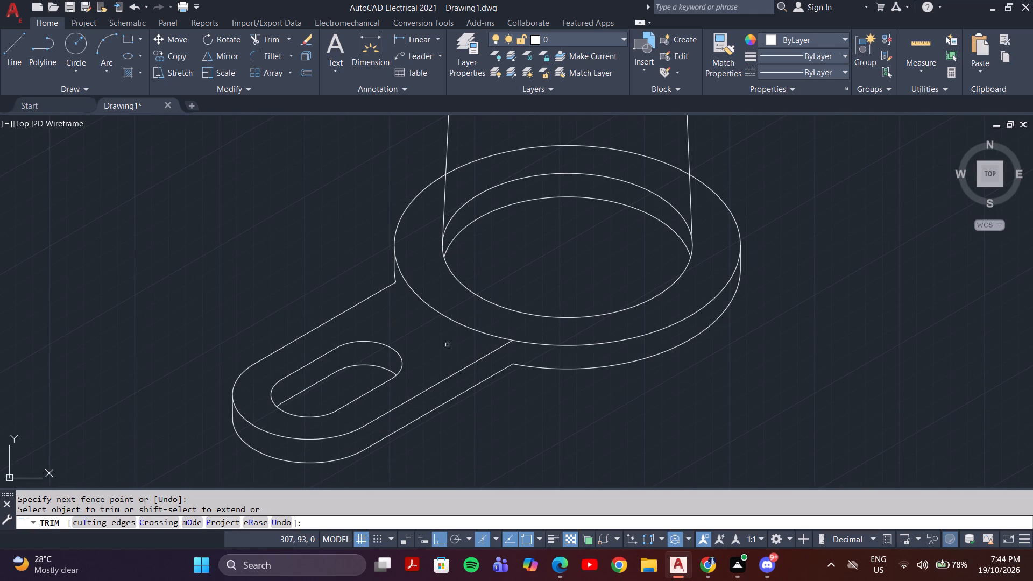
{"action": "left_click", "coordinate": [440, 329]}
{"action": "left_click", "coordinate": [454, 317]}
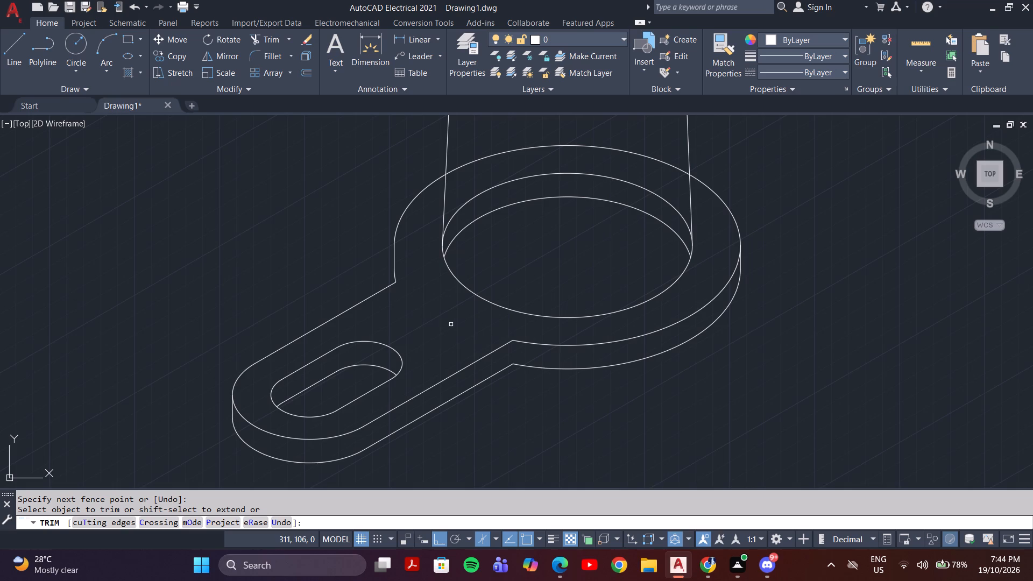
{"action": "scroll", "coordinate": [378, 257], "scroll_direction": "up", "scroll_amount": 3}
{"action": "scroll", "coordinate": [430, 287], "scroll_direction": "down", "scroll_amount": 2}
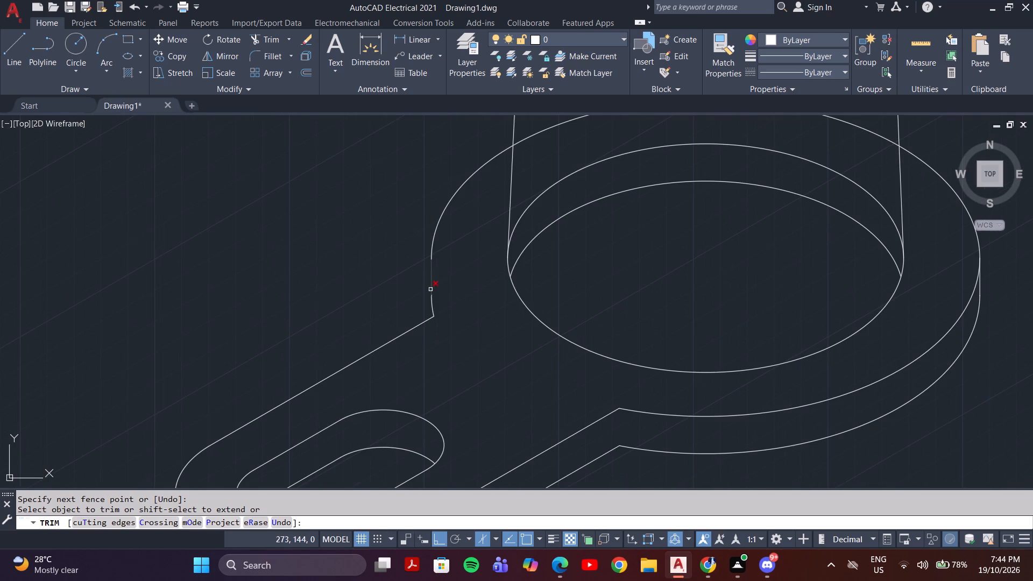
{"action": "scroll", "coordinate": [509, 386], "scroll_direction": "down", "scroll_amount": 2}
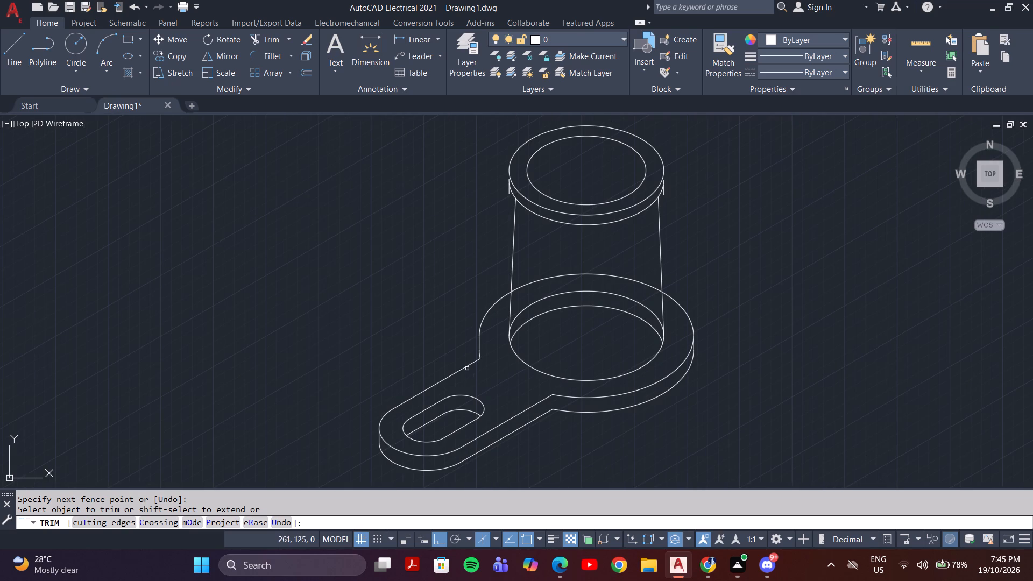
{"action": "middle_click_drag", "start_coordinate": [720, 399], "coordinate": [583, 398]}
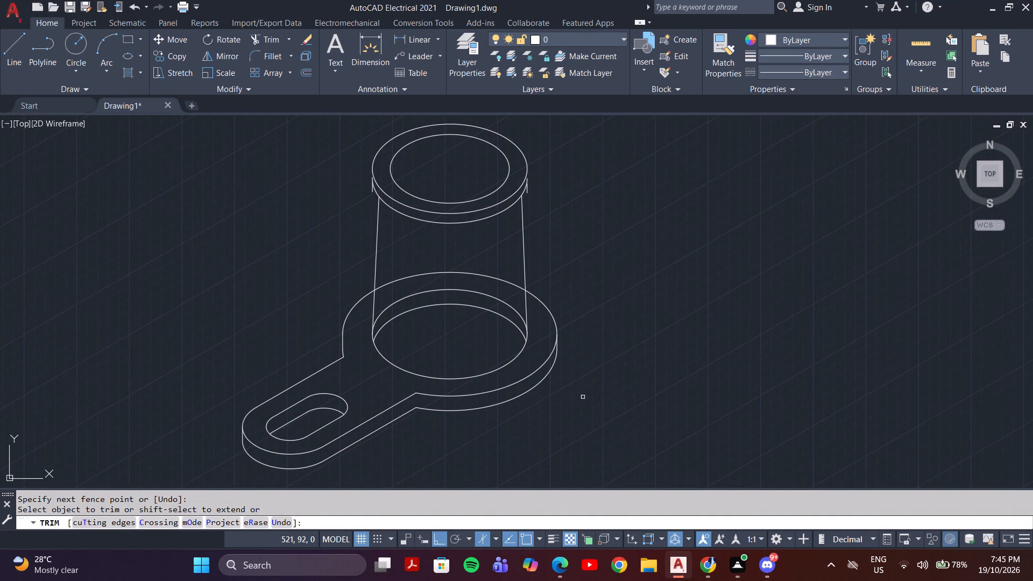
{"action": "key", "text": "Escape"}
Switch to the left isoplane and turn ortho mode off.
{"action": "key", "text": "l"}
{"action": "key", "text": "Return"}
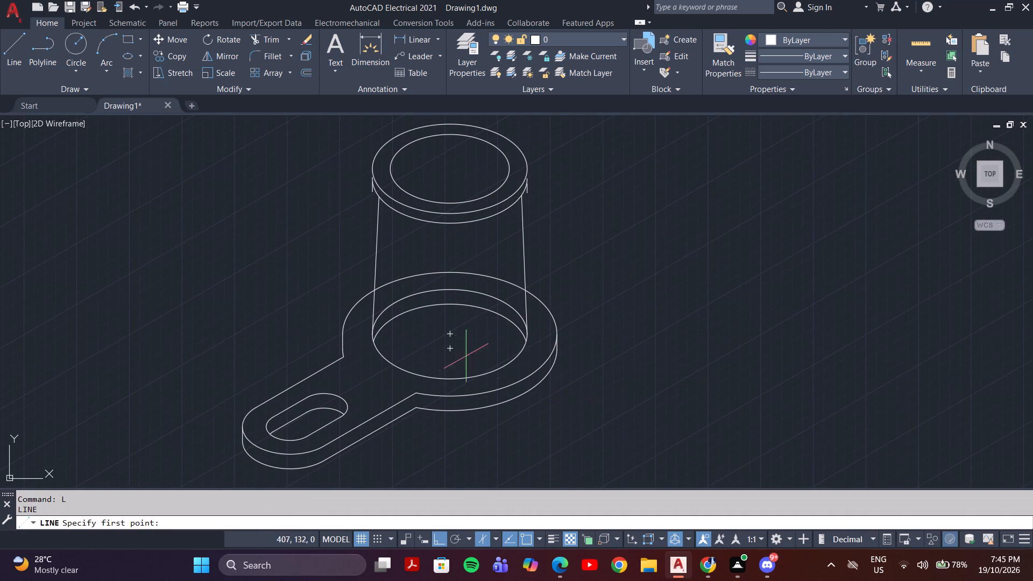
{"action": "left_click", "coordinate": [528, 332]}
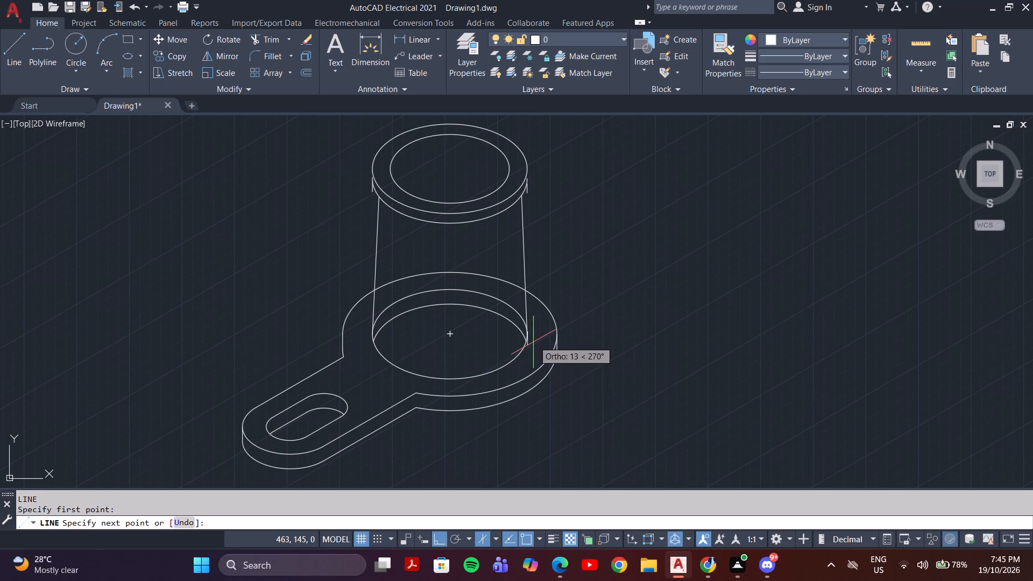
{"action": "key", "text": "F5"}
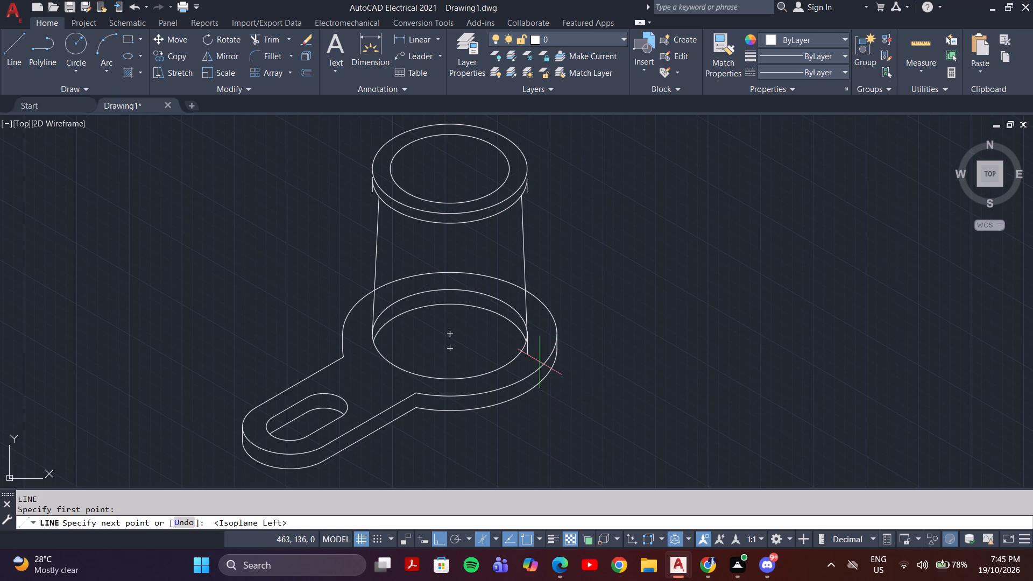
{"action": "key", "text": "F8"}
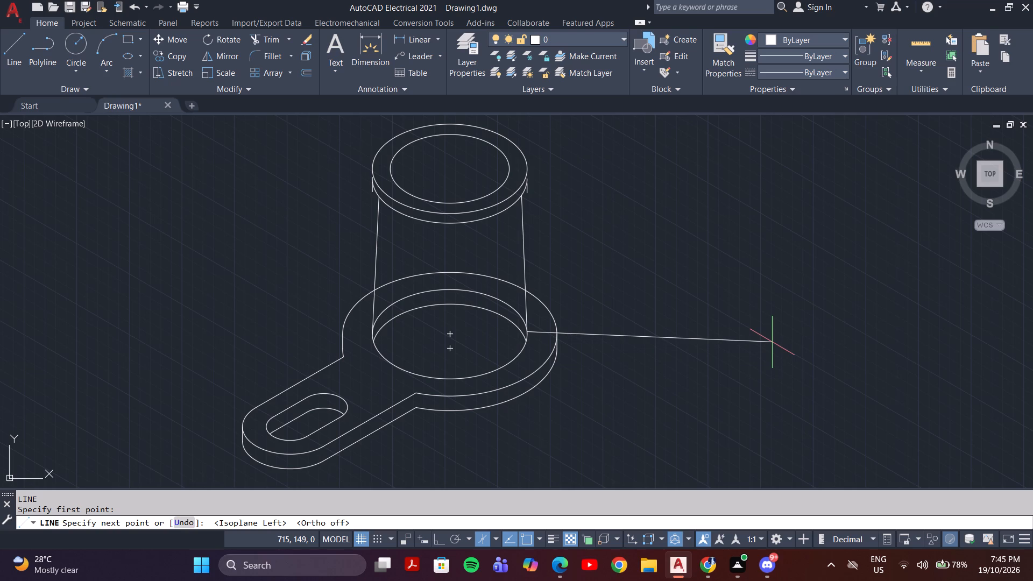
{"action": "key", "text": "Escape"}
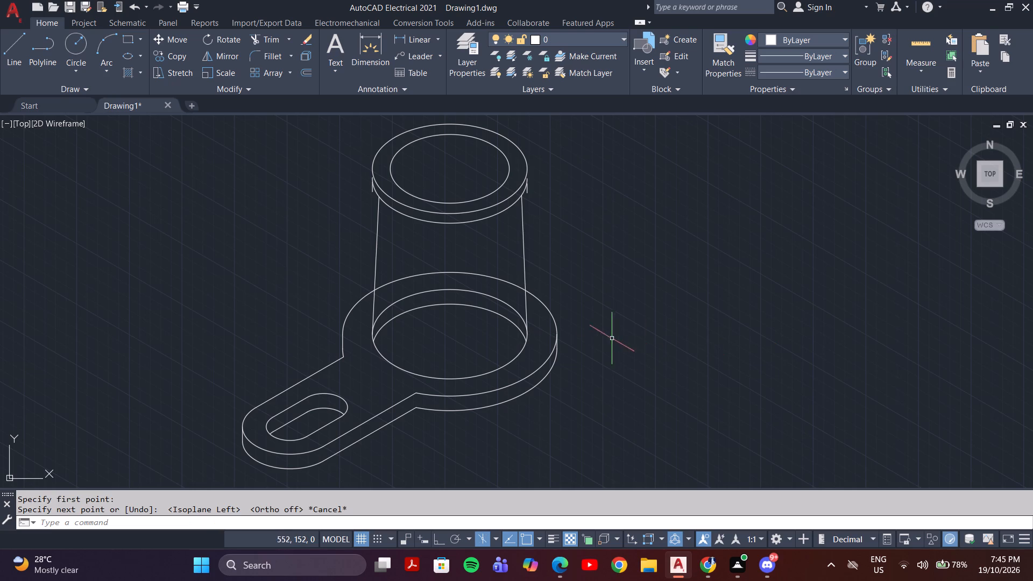
Draw a line from the lower end of the cylinder's right side edge to the base's upper right edge endpoint, continuing 100 mm outward.
{"action": "key", "text": "l"}
{"action": "key", "text": "Return"}
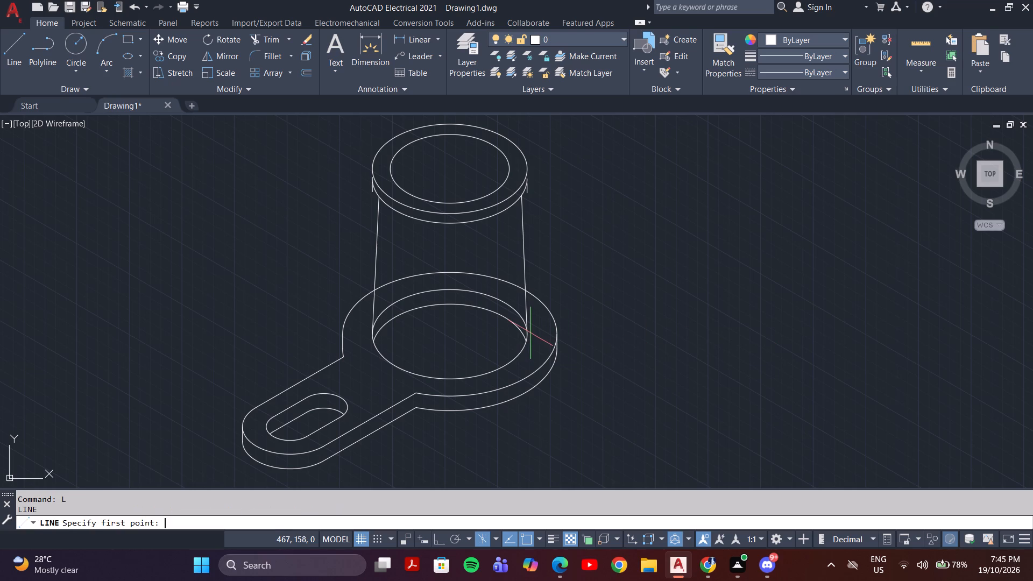
{"action": "left_click", "coordinate": [528, 328]}
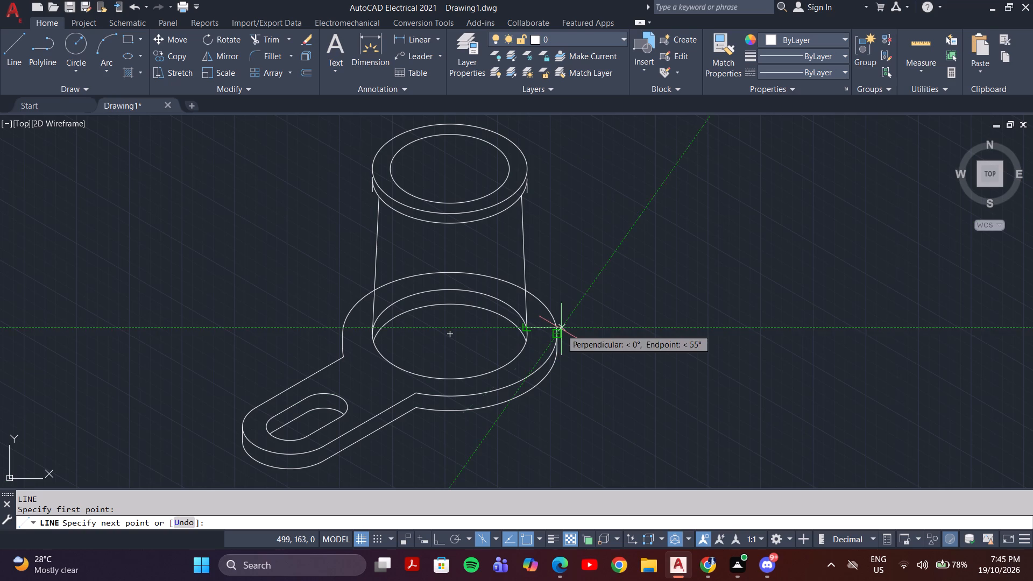
{"action": "left_click", "coordinate": [558, 334]}
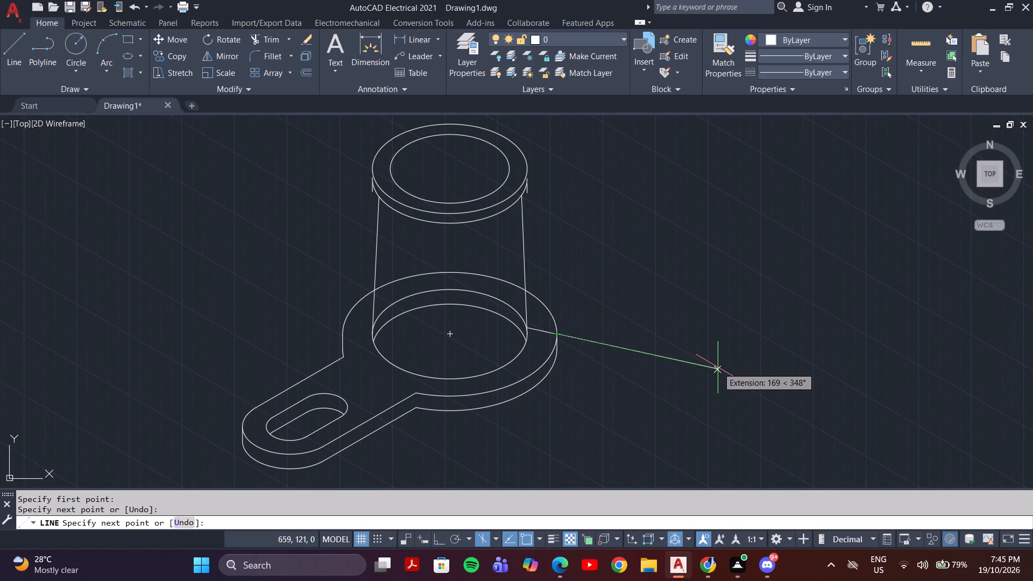
{"action": "type", "text": "100"}
{"action": "key", "text": "Return"}
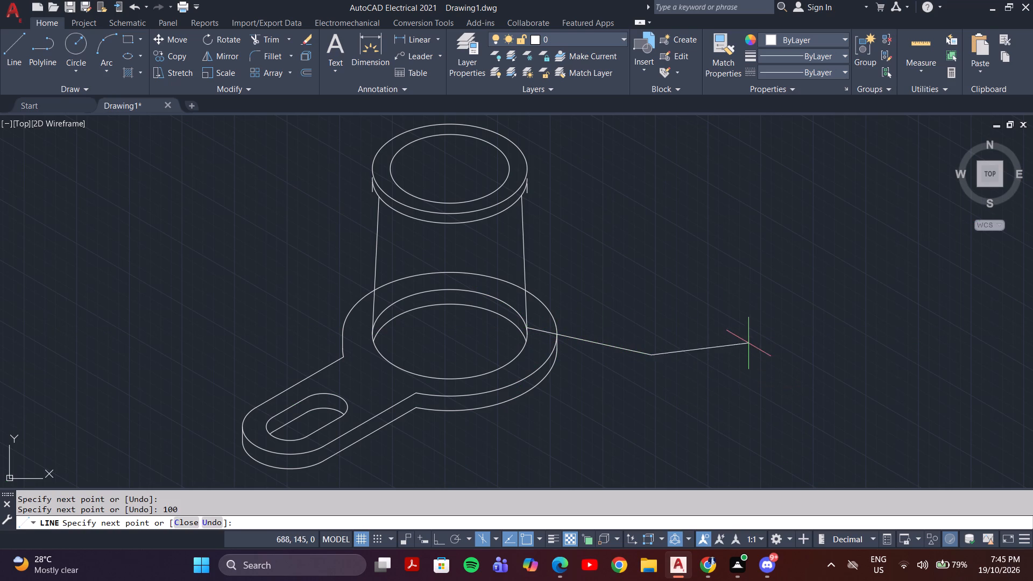
{"action": "scroll", "coordinate": [657, 355], "scroll_direction": "up", "scroll_amount": 2}
{"action": "key", "text": "Escape"}
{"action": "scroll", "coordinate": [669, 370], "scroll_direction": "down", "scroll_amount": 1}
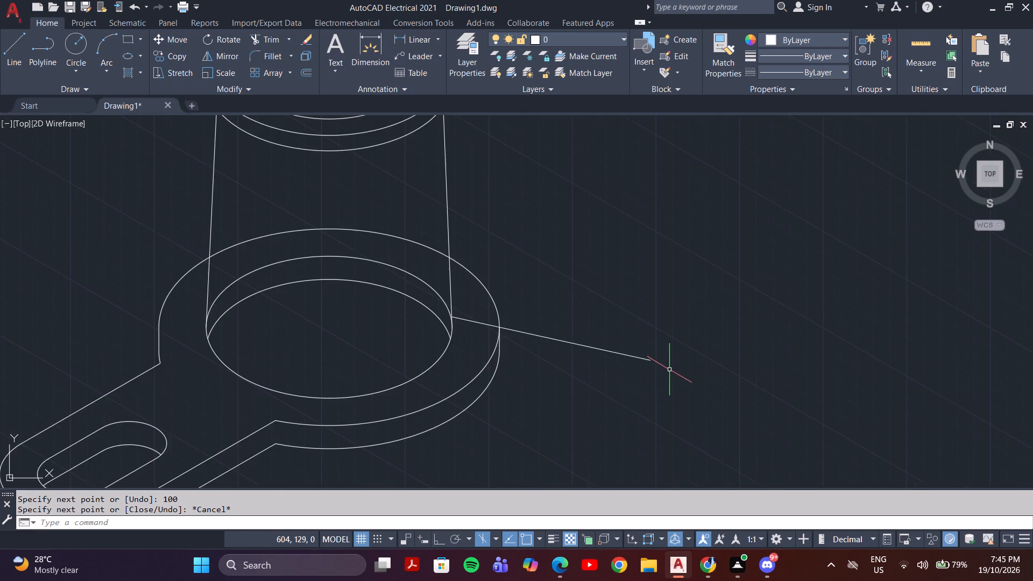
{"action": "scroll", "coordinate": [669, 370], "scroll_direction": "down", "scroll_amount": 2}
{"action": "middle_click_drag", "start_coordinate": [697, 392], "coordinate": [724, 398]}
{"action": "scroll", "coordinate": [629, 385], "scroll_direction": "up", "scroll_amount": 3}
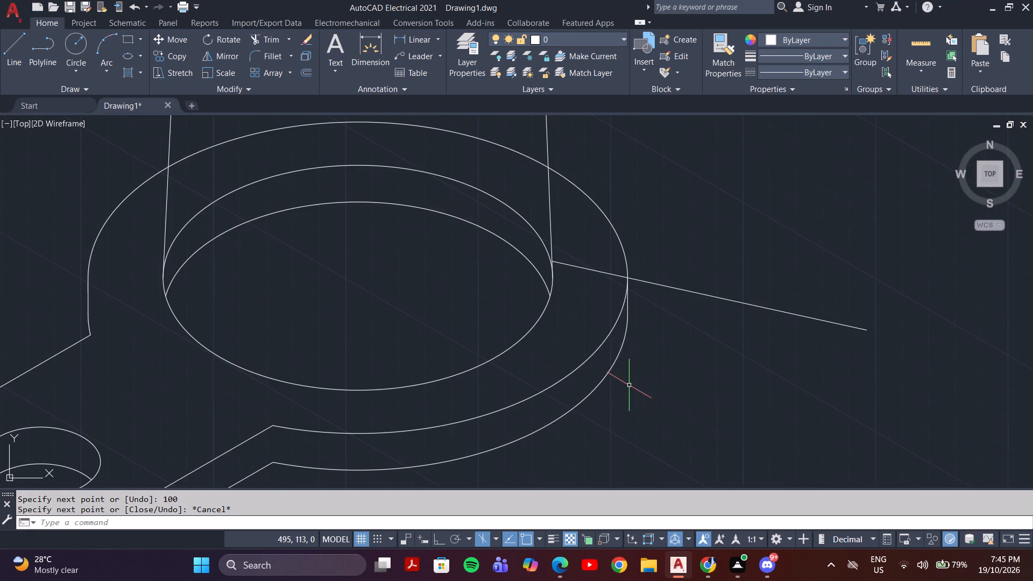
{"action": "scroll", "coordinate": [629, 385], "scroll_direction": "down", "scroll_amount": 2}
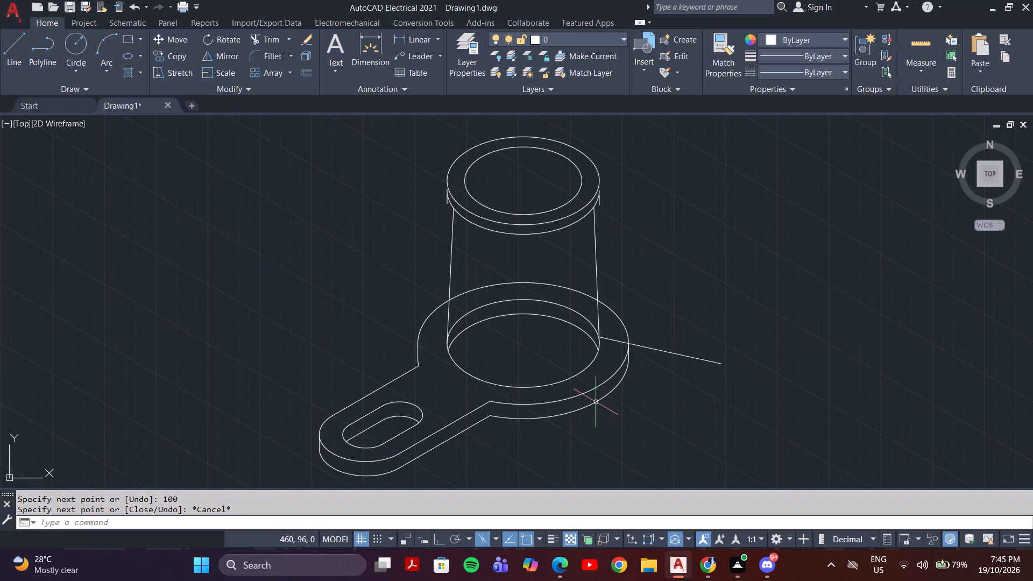
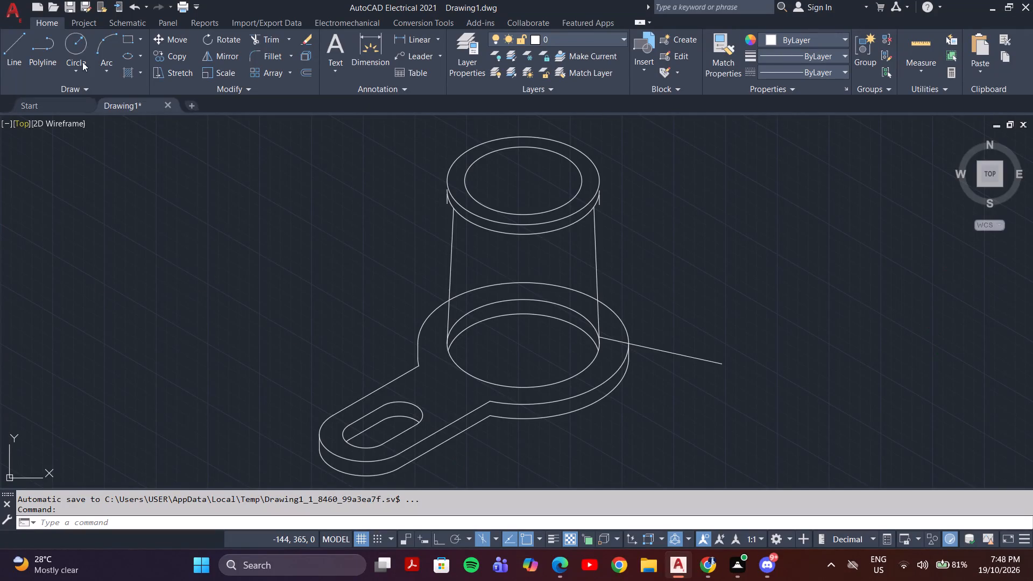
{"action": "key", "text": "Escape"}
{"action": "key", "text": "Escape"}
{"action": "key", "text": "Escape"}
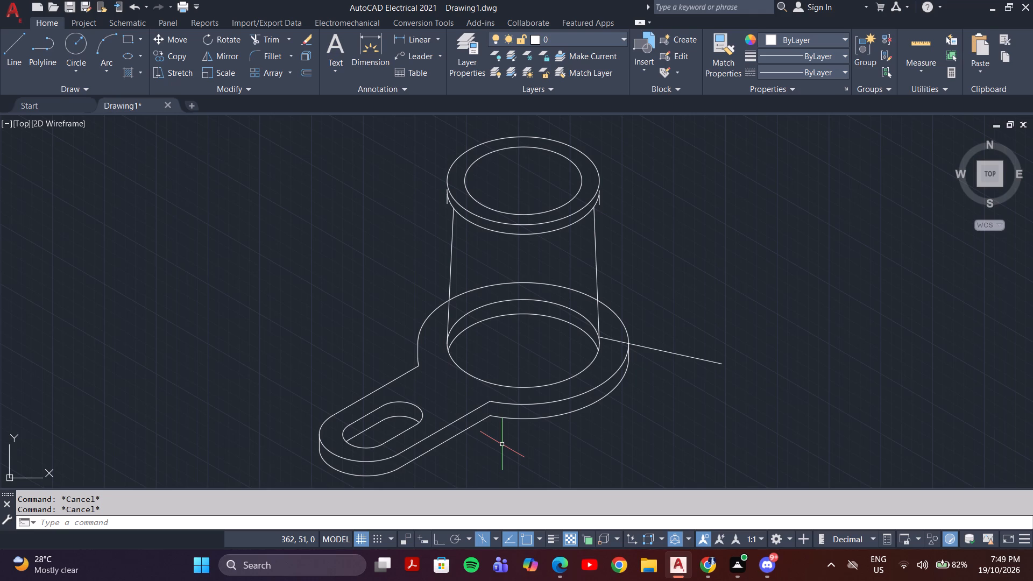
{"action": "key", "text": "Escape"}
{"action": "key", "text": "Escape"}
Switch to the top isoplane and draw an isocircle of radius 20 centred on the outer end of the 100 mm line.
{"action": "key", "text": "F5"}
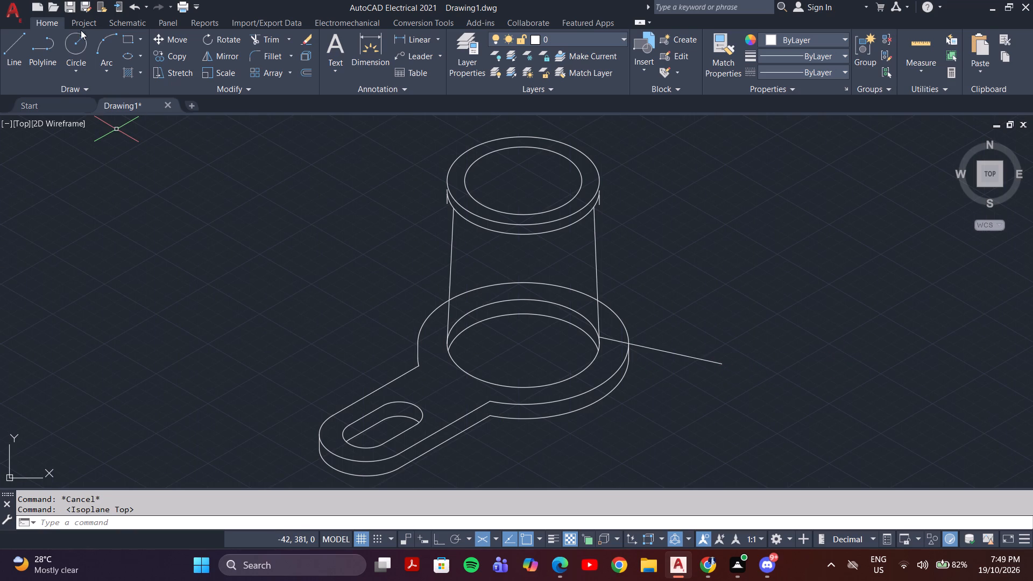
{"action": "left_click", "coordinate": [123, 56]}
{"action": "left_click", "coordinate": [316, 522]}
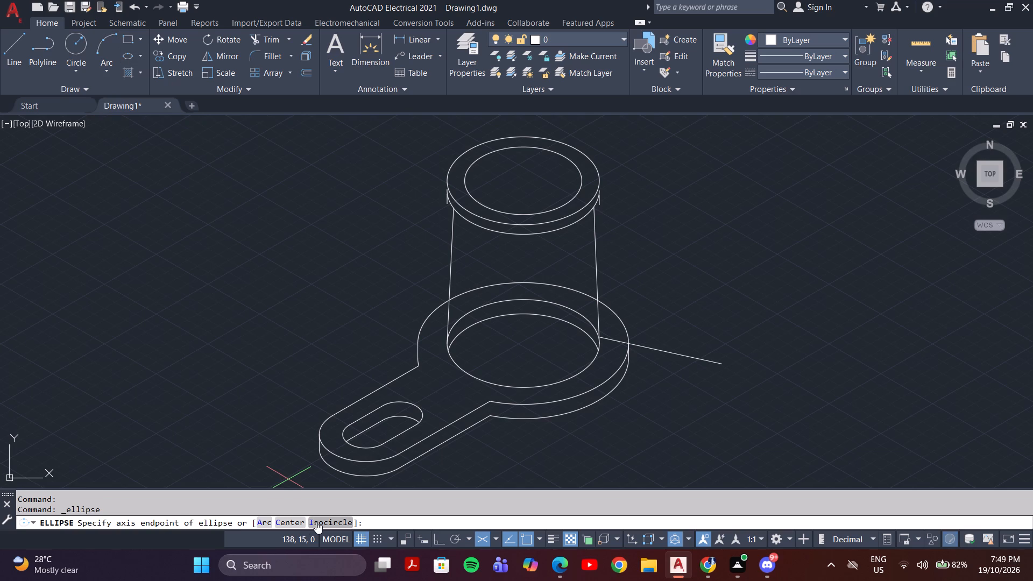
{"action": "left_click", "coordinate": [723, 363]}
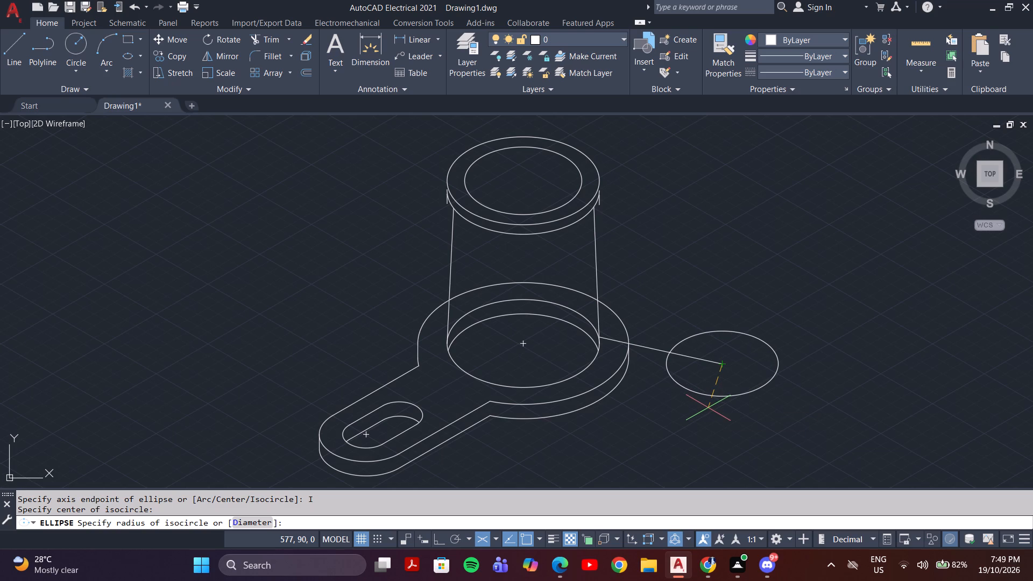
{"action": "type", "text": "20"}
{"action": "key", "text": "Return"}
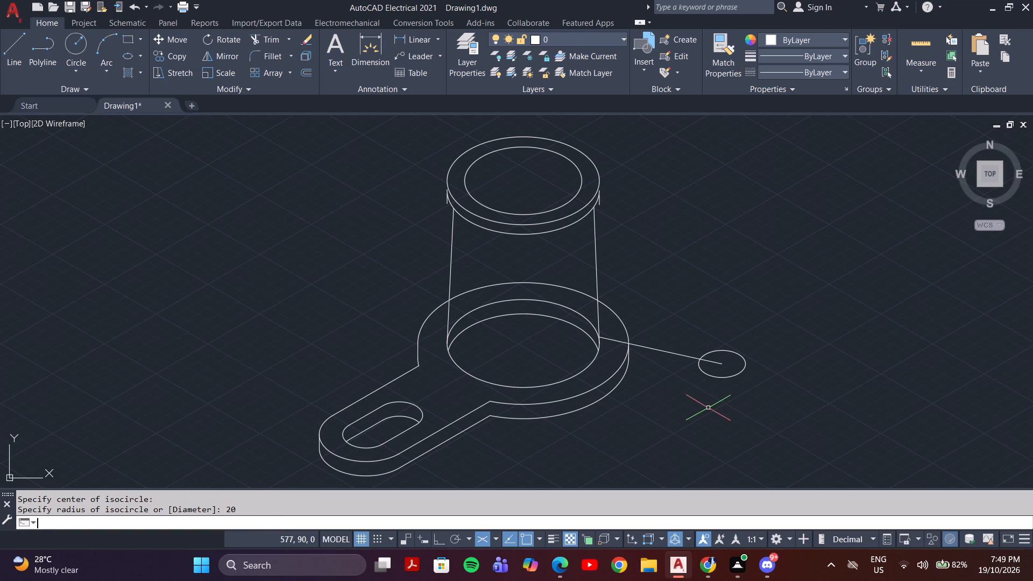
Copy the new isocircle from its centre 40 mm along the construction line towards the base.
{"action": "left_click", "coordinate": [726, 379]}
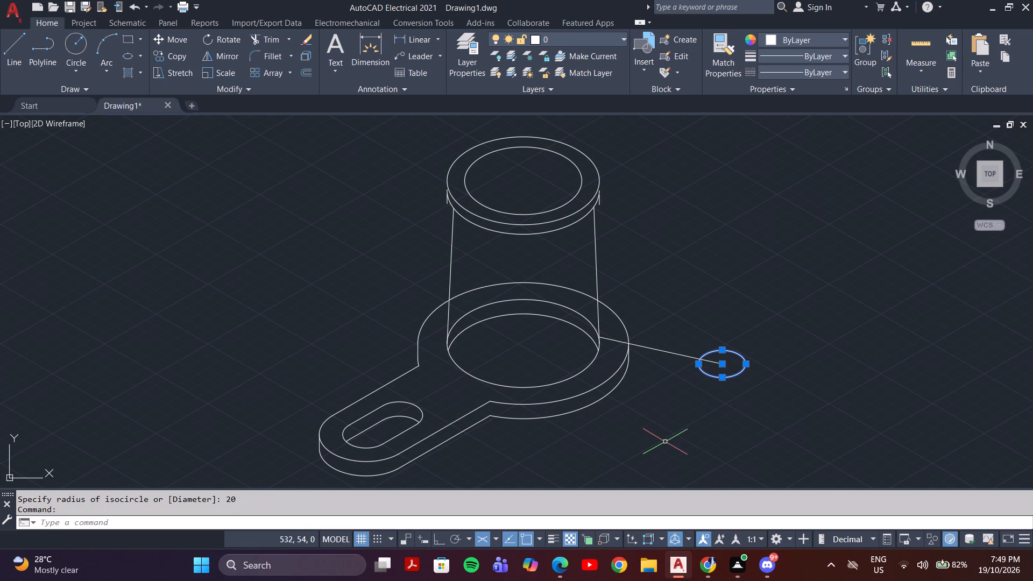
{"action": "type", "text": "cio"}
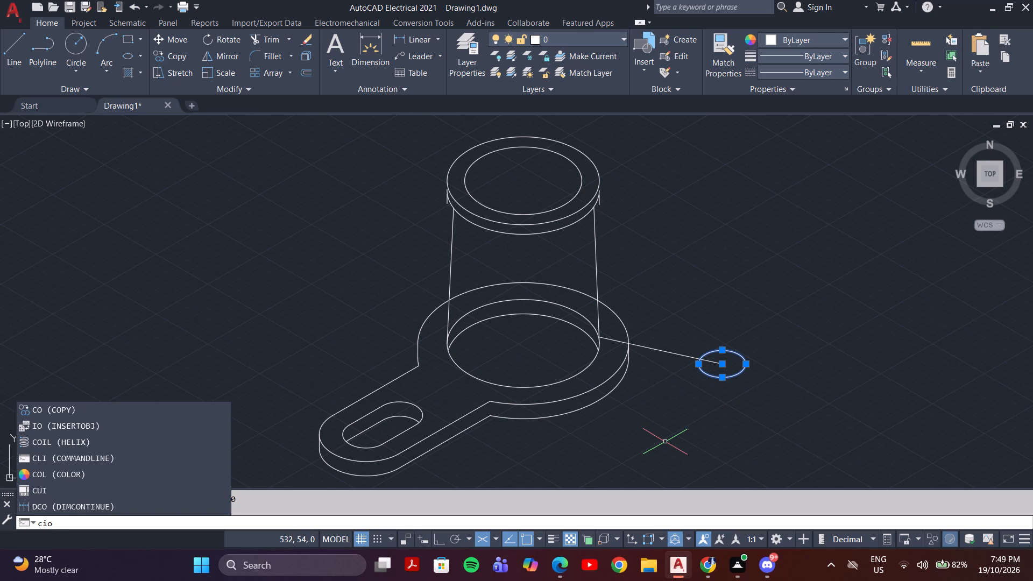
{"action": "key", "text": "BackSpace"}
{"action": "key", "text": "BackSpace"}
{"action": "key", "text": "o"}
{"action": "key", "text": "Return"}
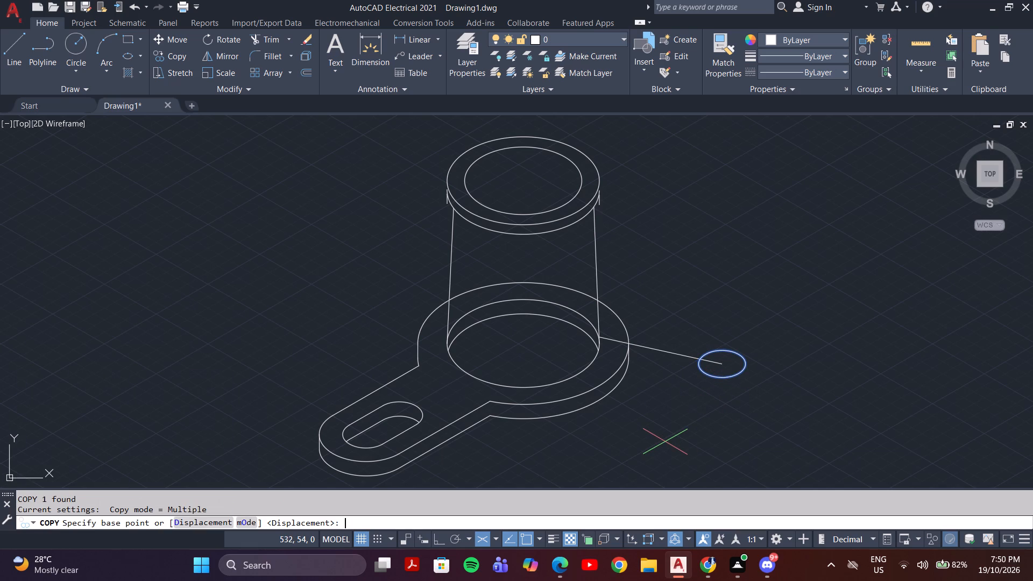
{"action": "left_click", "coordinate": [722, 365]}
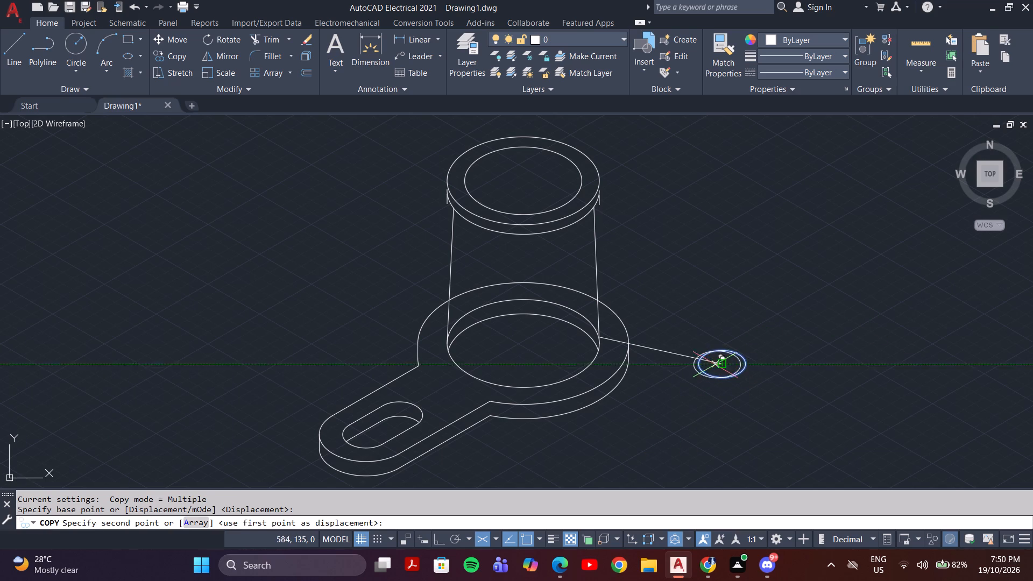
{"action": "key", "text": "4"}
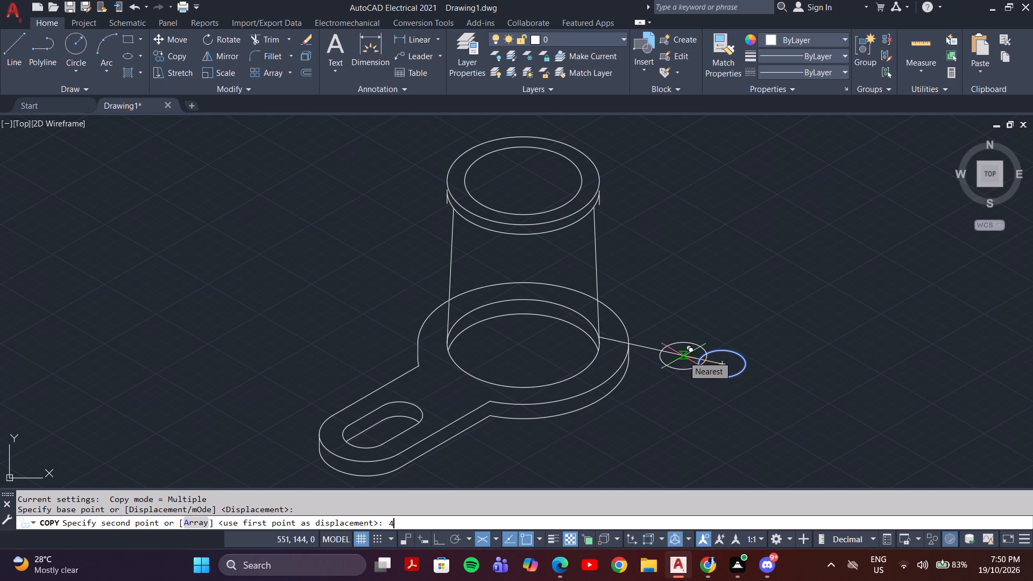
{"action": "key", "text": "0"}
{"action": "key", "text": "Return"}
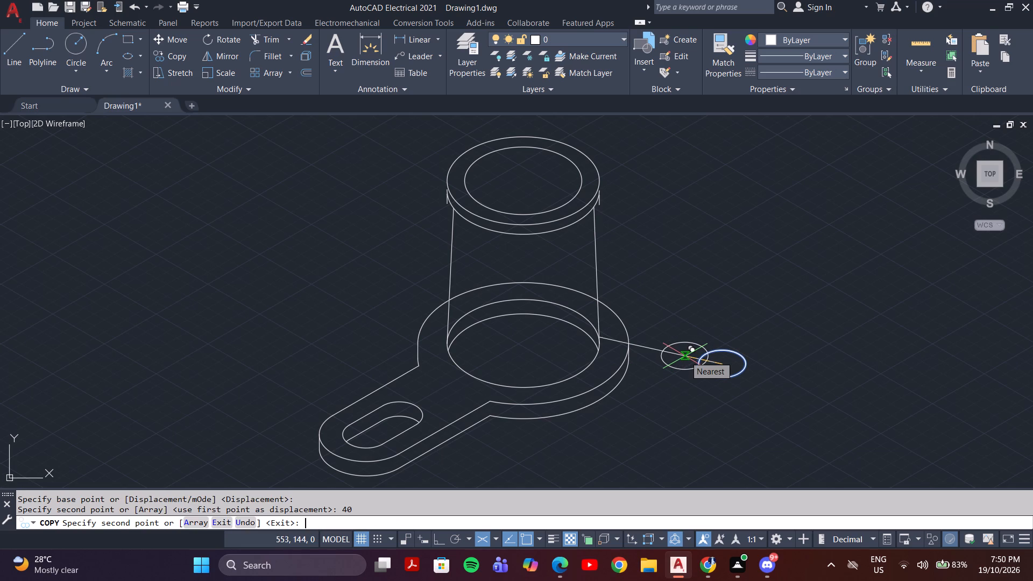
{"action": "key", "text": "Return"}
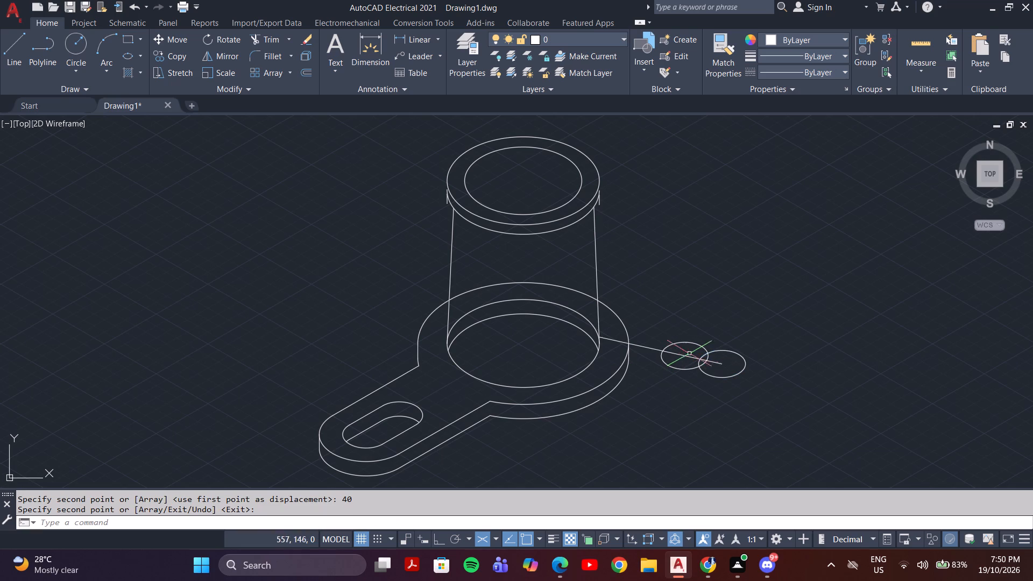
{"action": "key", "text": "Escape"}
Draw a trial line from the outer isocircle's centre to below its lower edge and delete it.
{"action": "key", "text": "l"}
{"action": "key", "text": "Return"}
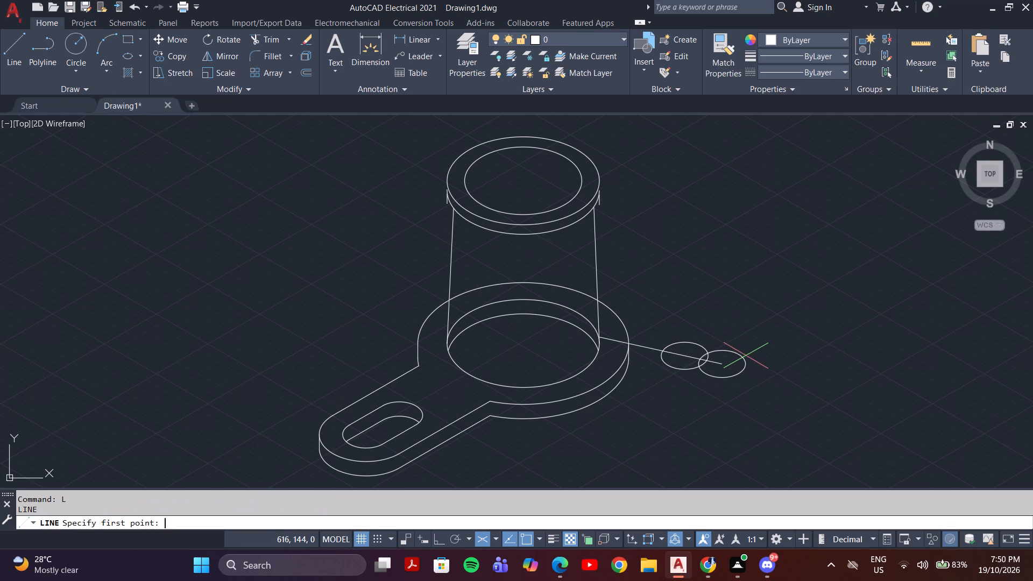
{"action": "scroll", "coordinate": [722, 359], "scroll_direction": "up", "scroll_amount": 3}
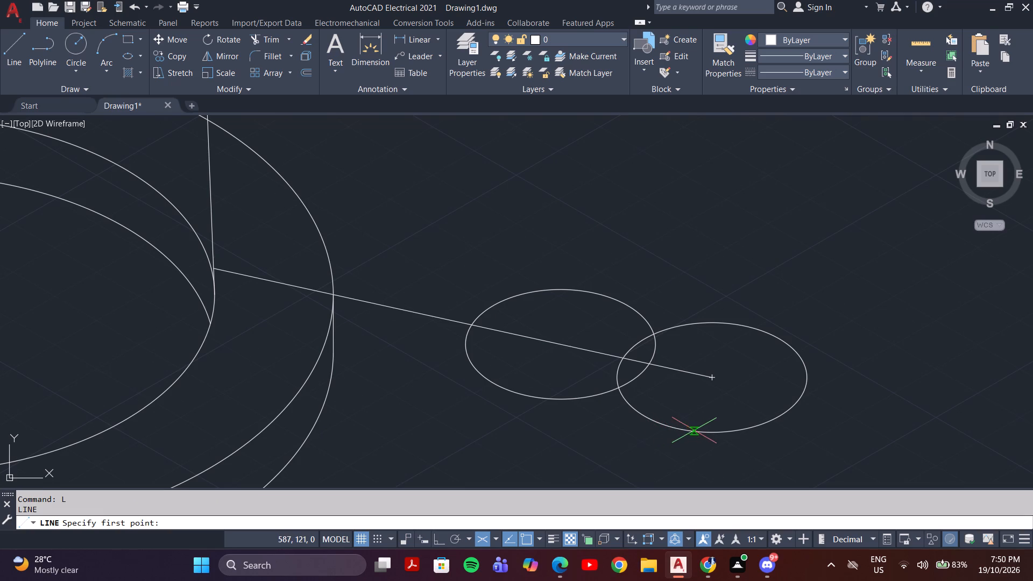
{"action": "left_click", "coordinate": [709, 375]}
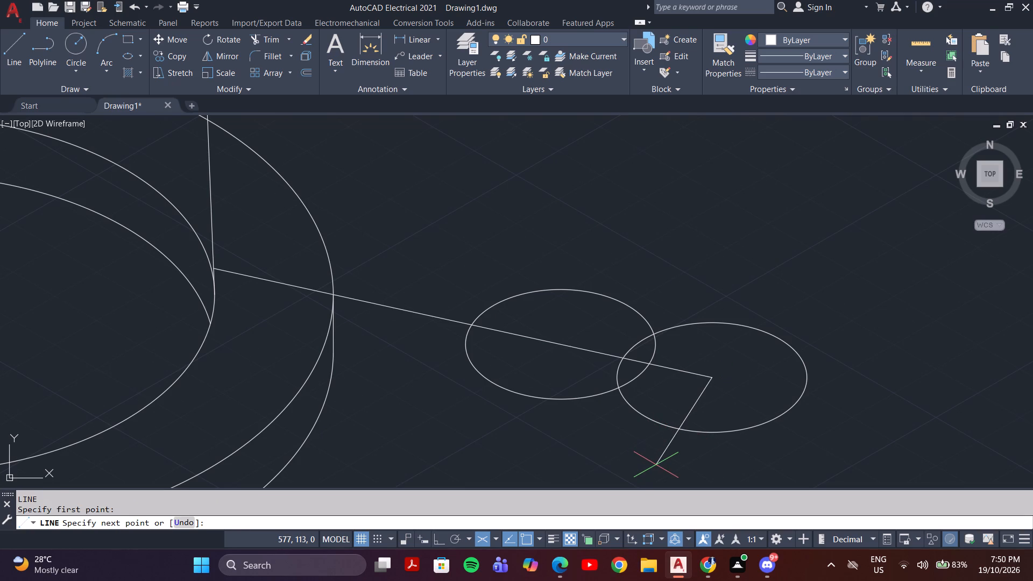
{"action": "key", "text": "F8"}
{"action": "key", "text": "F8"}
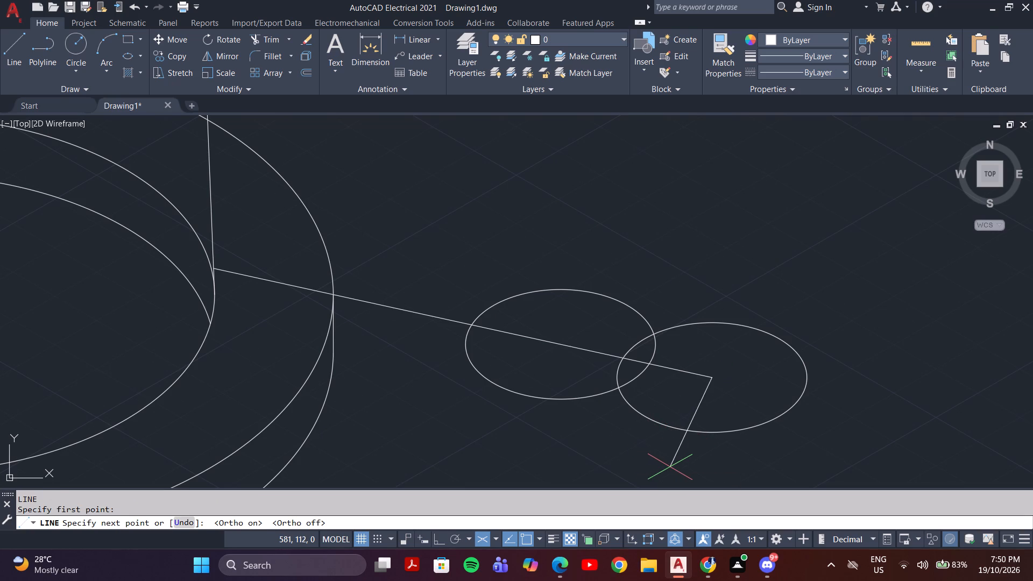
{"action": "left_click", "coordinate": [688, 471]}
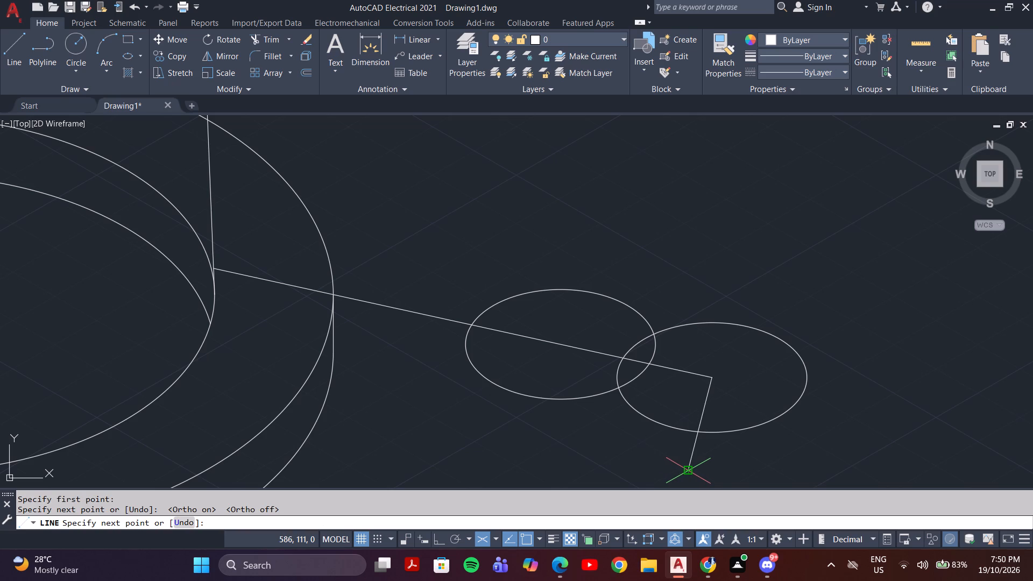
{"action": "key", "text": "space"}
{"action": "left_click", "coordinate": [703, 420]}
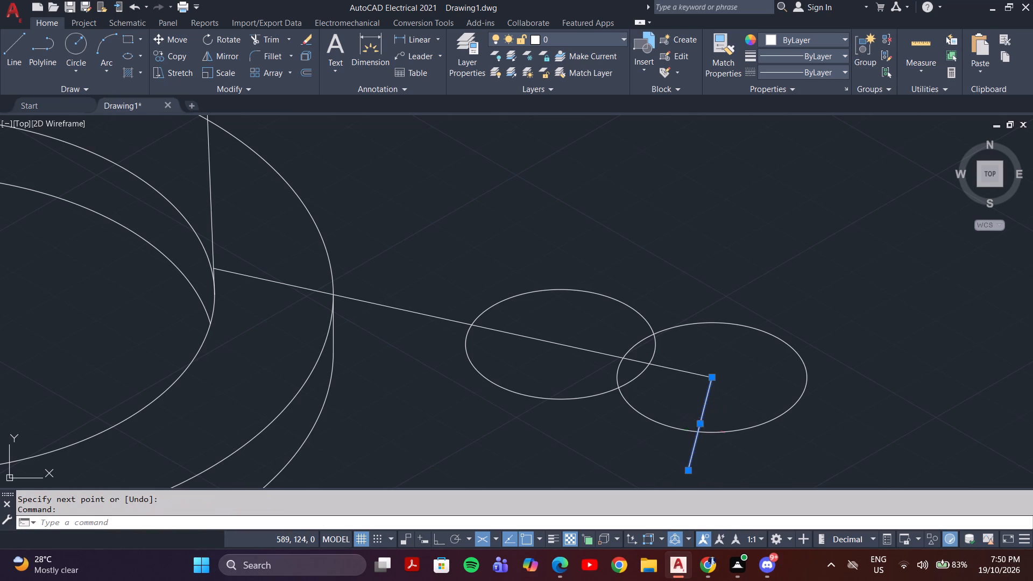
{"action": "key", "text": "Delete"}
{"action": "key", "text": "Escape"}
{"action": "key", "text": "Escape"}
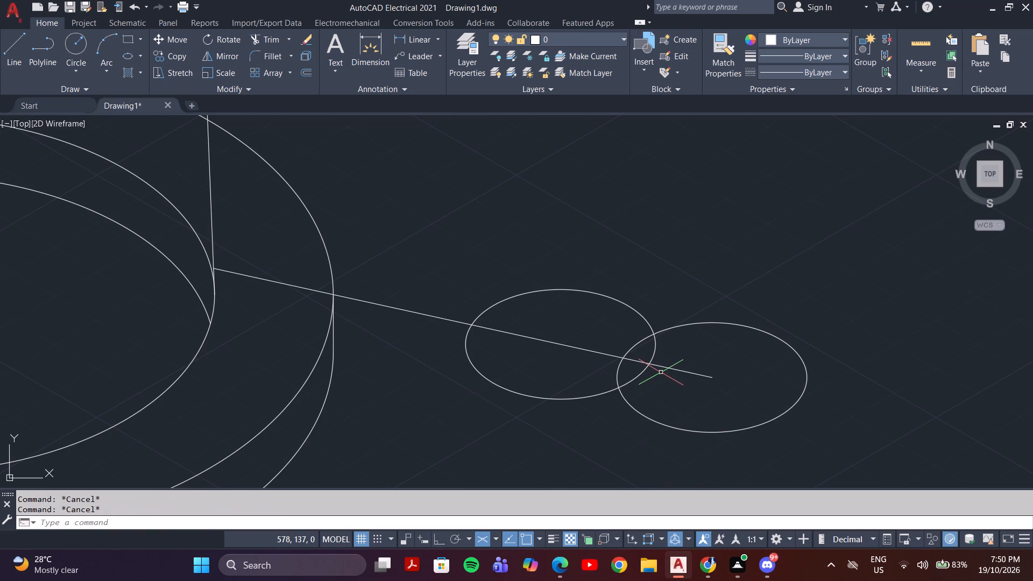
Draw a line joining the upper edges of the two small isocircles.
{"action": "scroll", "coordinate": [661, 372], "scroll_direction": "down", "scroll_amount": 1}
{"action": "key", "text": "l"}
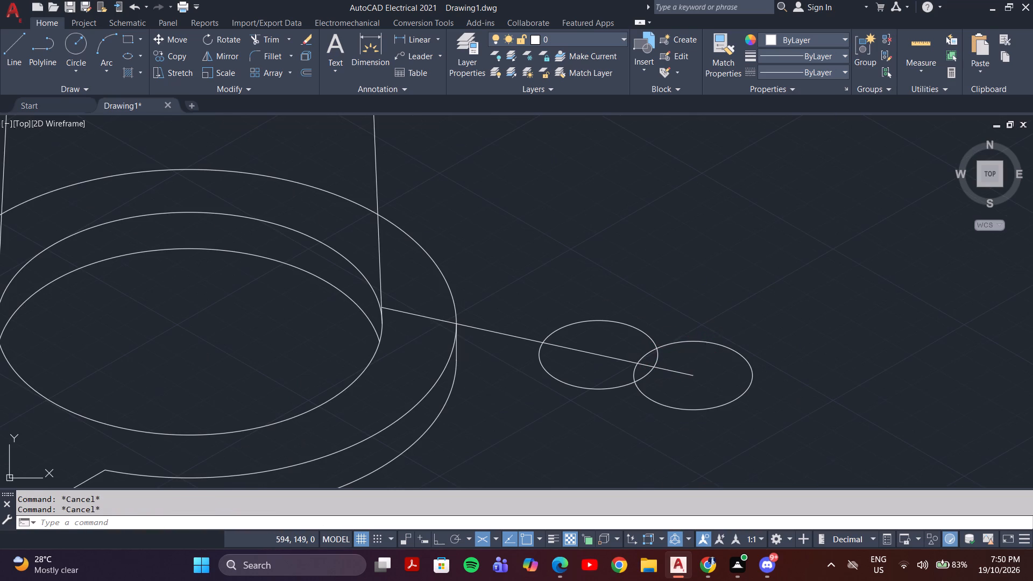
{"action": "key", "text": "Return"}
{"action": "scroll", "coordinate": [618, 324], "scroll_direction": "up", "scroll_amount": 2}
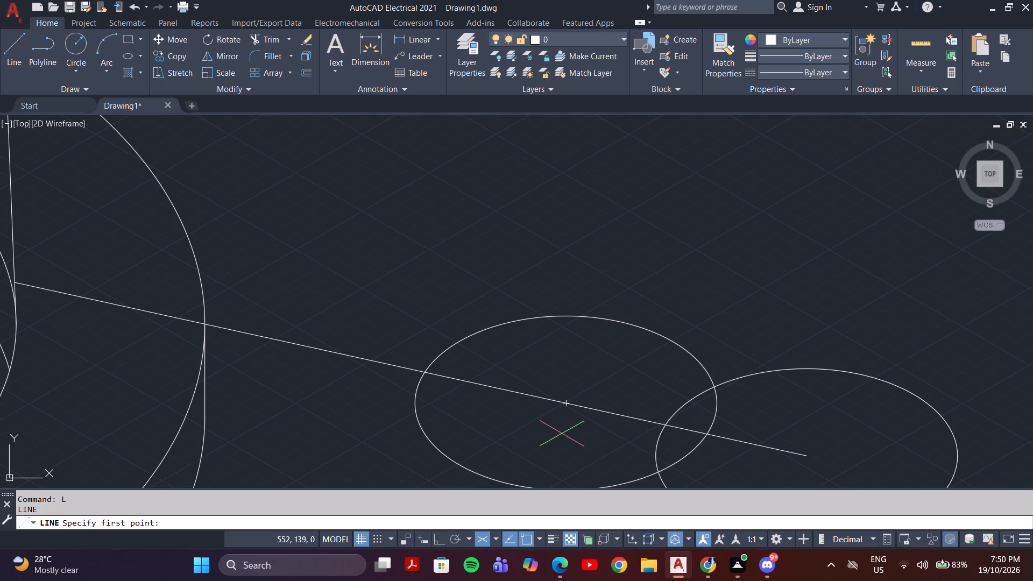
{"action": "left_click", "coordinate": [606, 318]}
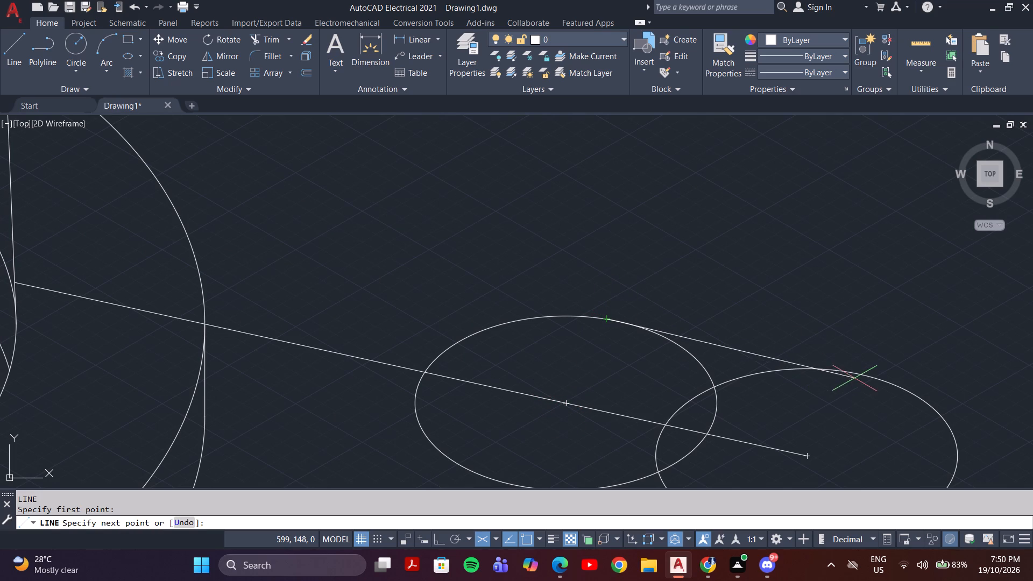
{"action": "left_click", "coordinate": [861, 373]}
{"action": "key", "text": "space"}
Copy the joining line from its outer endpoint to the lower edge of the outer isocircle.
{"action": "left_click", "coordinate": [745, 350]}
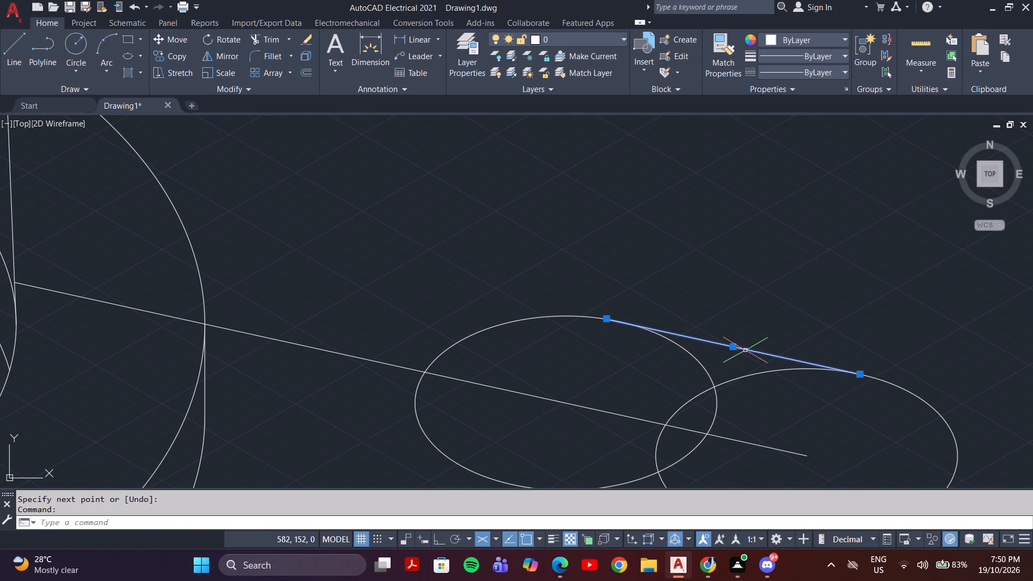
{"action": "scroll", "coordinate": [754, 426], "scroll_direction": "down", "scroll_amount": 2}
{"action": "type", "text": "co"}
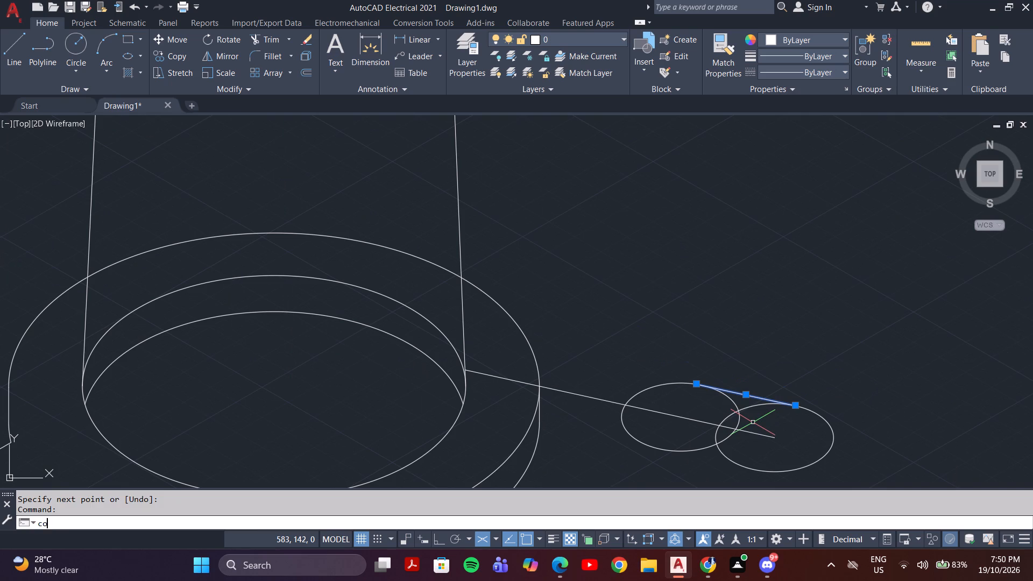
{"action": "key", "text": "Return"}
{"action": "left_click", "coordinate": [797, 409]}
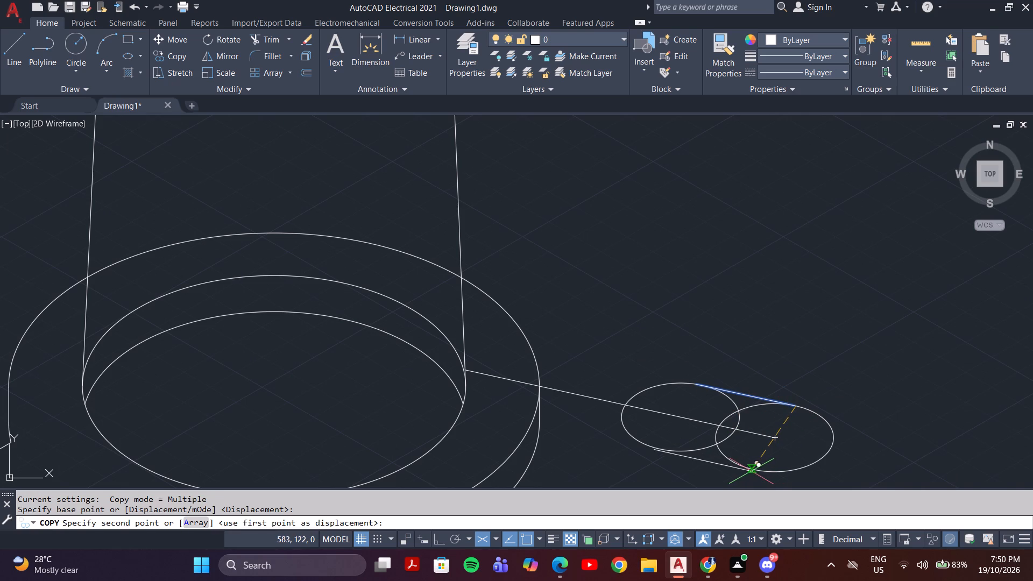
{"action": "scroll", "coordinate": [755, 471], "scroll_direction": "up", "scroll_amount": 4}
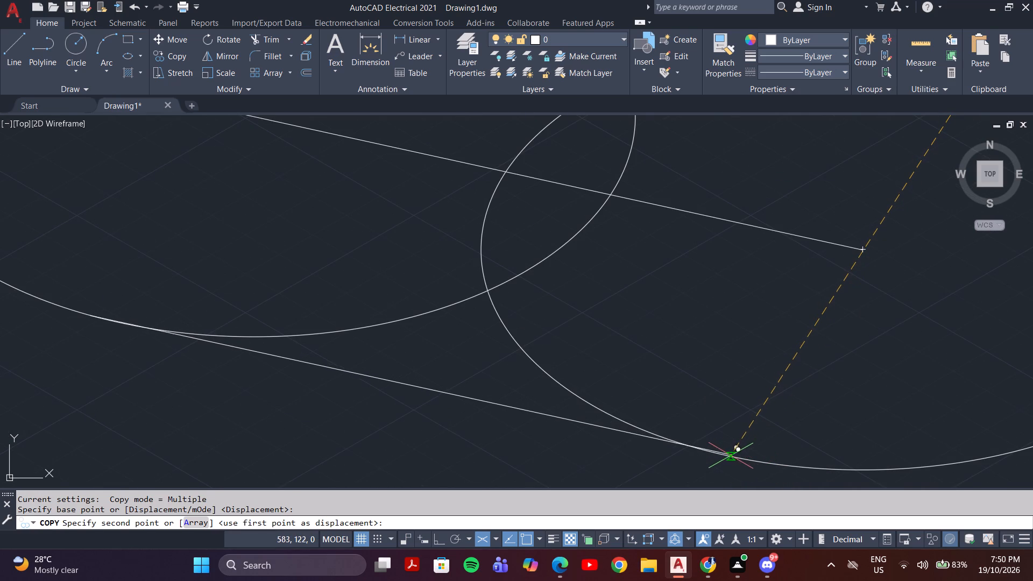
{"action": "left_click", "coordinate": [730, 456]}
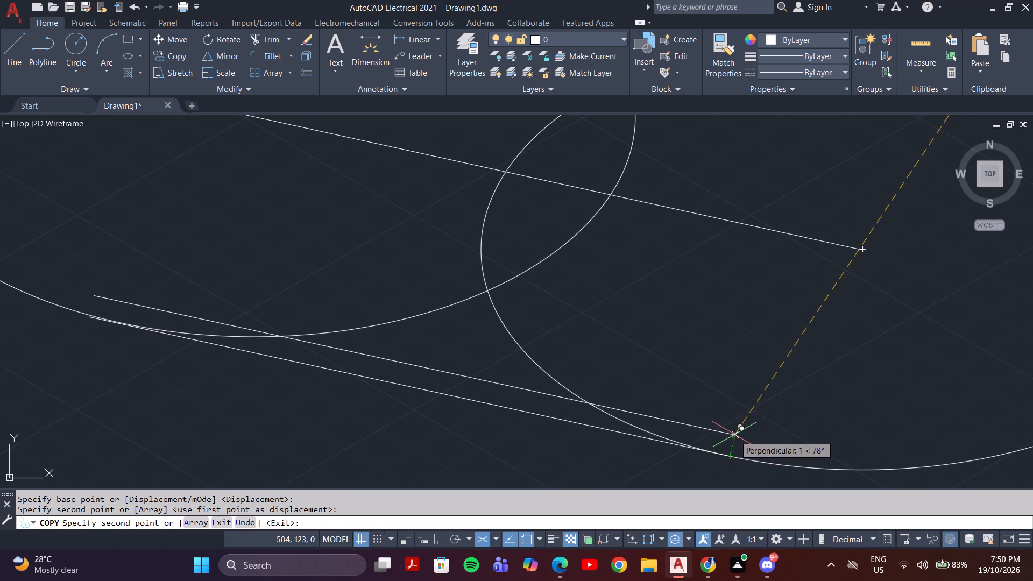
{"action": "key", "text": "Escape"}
Erase the two small isocircles, both joining lines and the construction line segment extending outward from the base.
{"action": "scroll", "coordinate": [538, 425], "scroll_direction": "down", "scroll_amount": 5}
{"action": "middle_click_drag", "start_coordinate": [504, 432], "coordinate": [856, 211]}
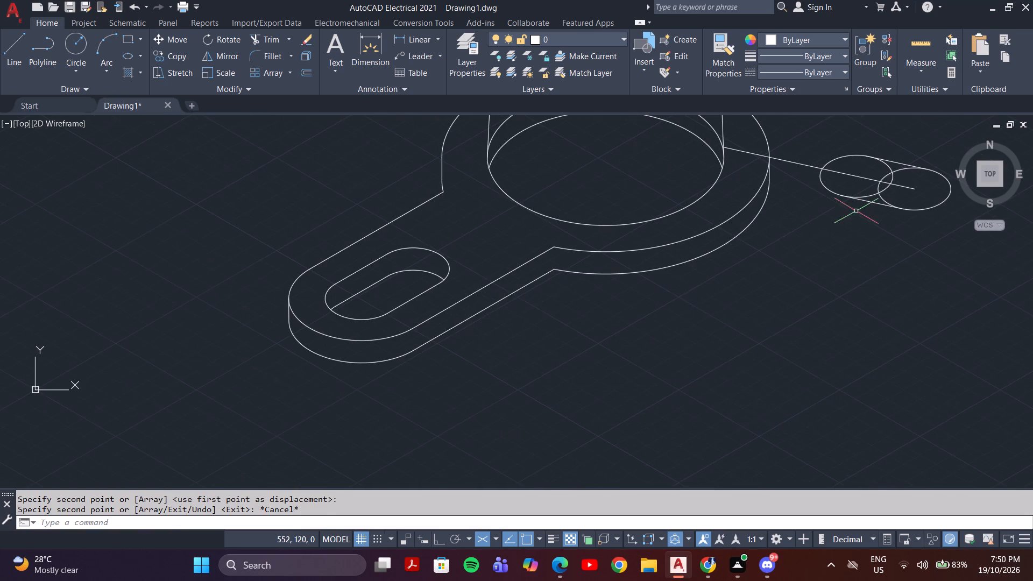
{"action": "middle_click_drag", "start_coordinate": [698, 294], "coordinate": [691, 320]}
{"action": "key", "text": "Escape"}
{"action": "middle_click_drag", "start_coordinate": [776, 264], "coordinate": [668, 341]}
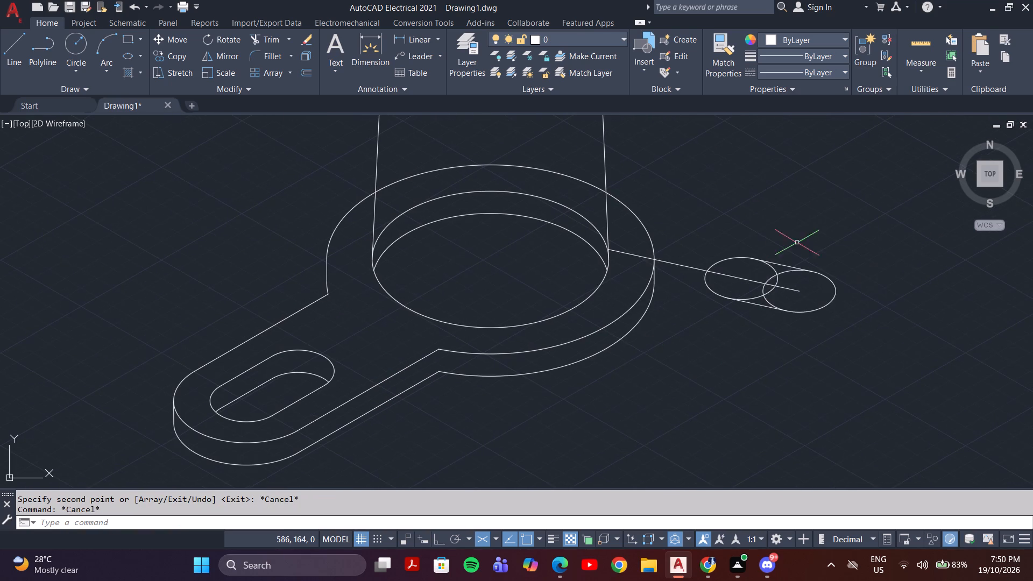
{"action": "left_click", "coordinate": [805, 235]}
{"action": "left_click", "coordinate": [756, 316]}
{"action": "key", "text": "Delete"}
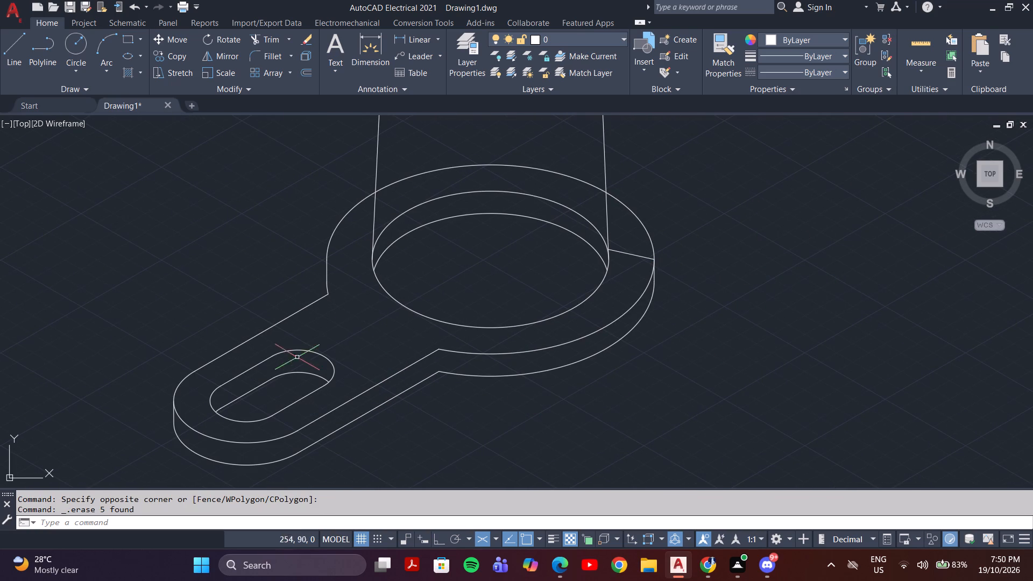
Copy the slotted lug with its lower edges from its front upper edge's endpoint at the base to the free space beside the base.
{"action": "left_click", "coordinate": [363, 425]}
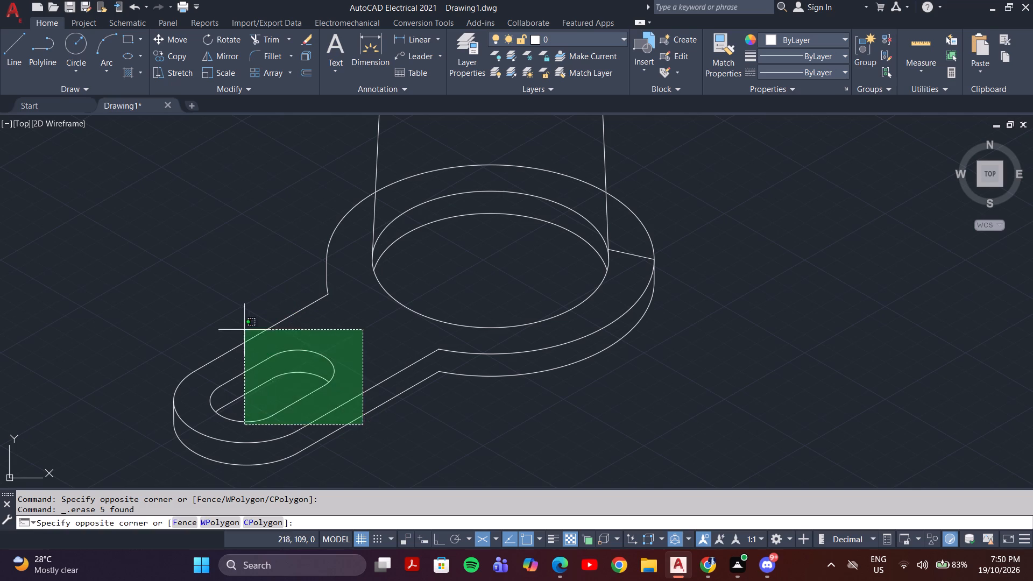
{"action": "left_click", "coordinate": [242, 330]}
{"action": "middle_click_drag", "start_coordinate": [252, 402], "coordinate": [389, 302]}
{"action": "left_click", "coordinate": [388, 302]}
{"action": "left_click", "coordinate": [264, 379]}
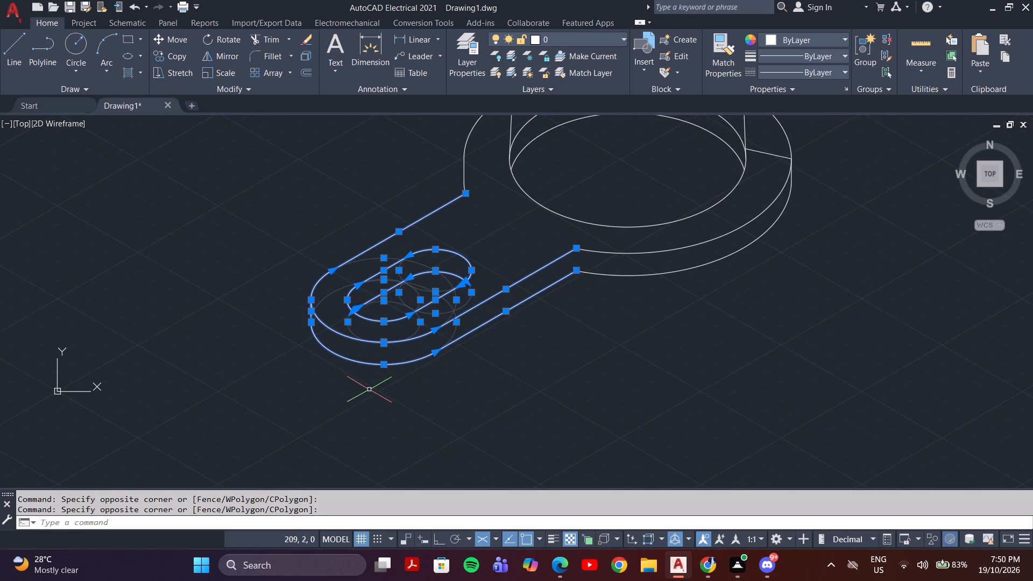
{"action": "key", "text": "m"}
{"action": "key", "text": "BackSpace"}
{"action": "type", "text": "co"}
{"action": "key", "text": "Return"}
{"action": "middle_click_drag", "start_coordinate": [399, 401], "coordinate": [321, 476]}
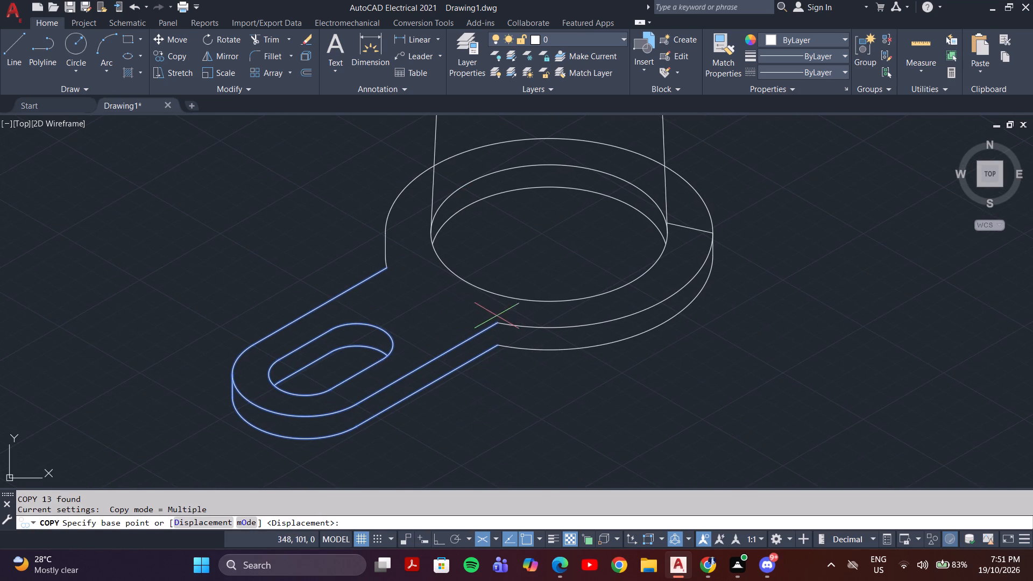
{"action": "left_click", "coordinate": [496, 322]}
{"action": "left_click", "coordinate": [925, 299]}
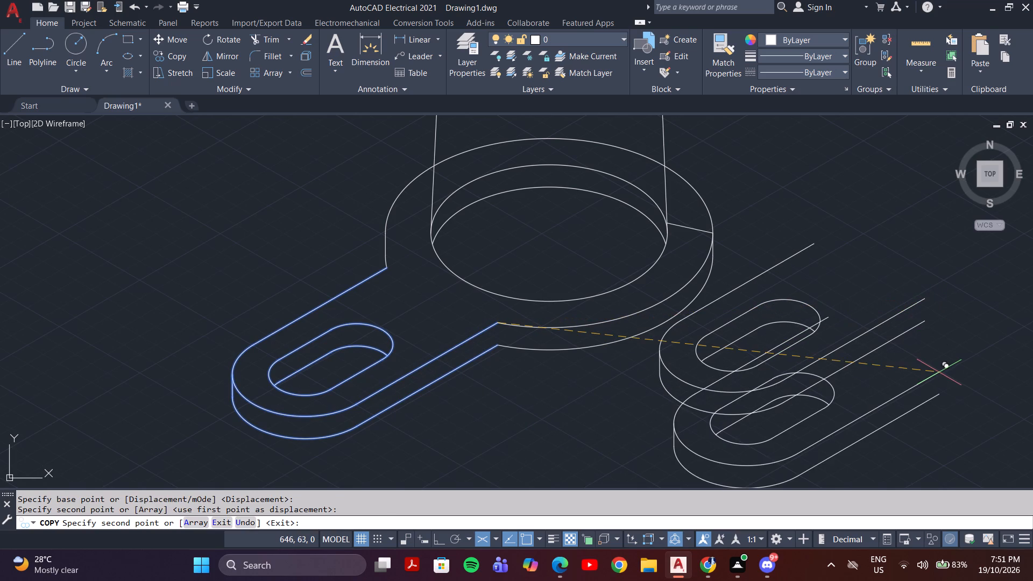
Finish copying the slotted lug, keeping only the single copy beside the base.
{"action": "key", "text": "Escape"}
{"action": "left_click_drag", "start_coordinate": [905, 249], "coordinate": [898, 249]}
{"action": "left_click", "coordinate": [658, 467]}
{"action": "key", "text": "Escape"}
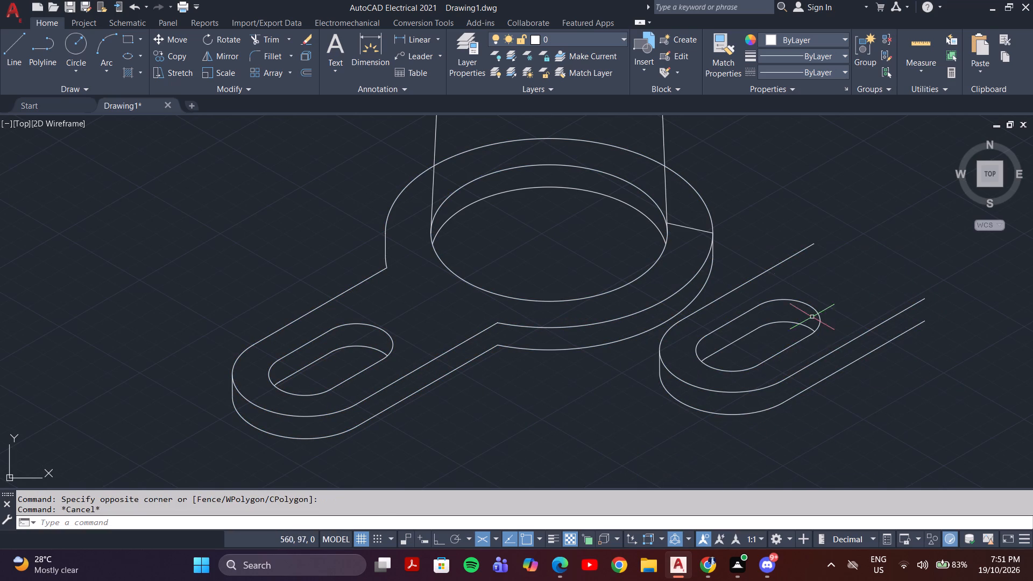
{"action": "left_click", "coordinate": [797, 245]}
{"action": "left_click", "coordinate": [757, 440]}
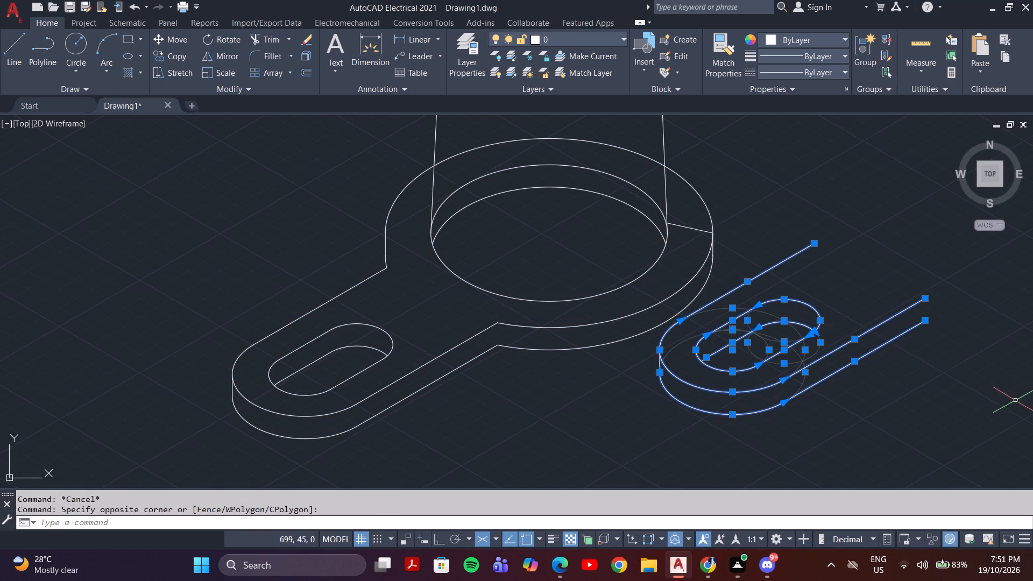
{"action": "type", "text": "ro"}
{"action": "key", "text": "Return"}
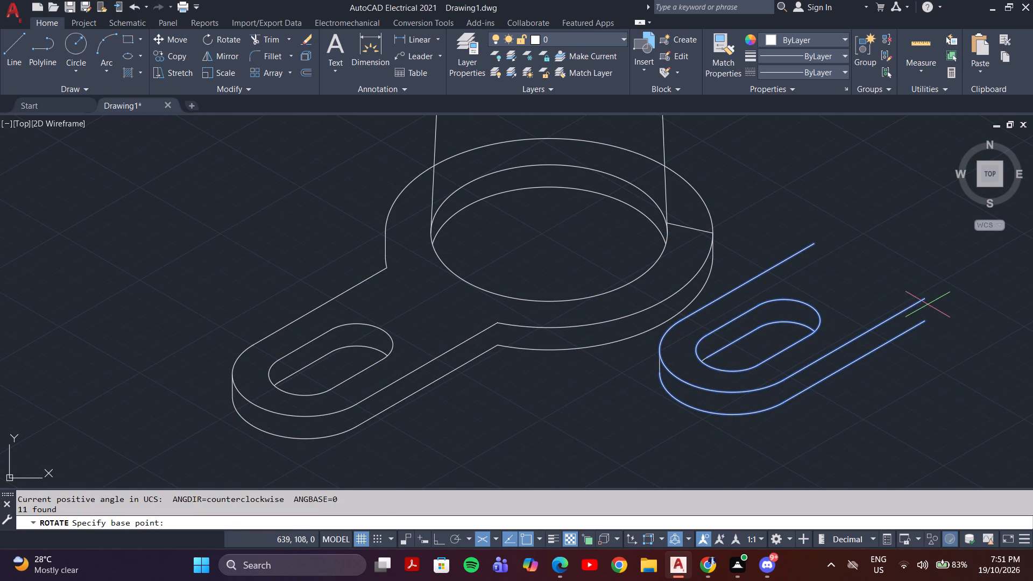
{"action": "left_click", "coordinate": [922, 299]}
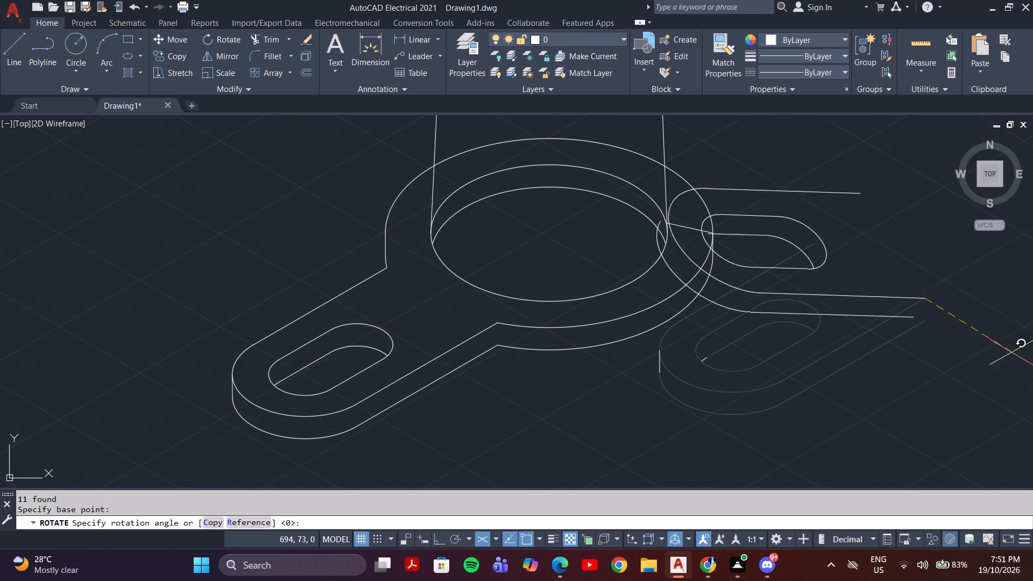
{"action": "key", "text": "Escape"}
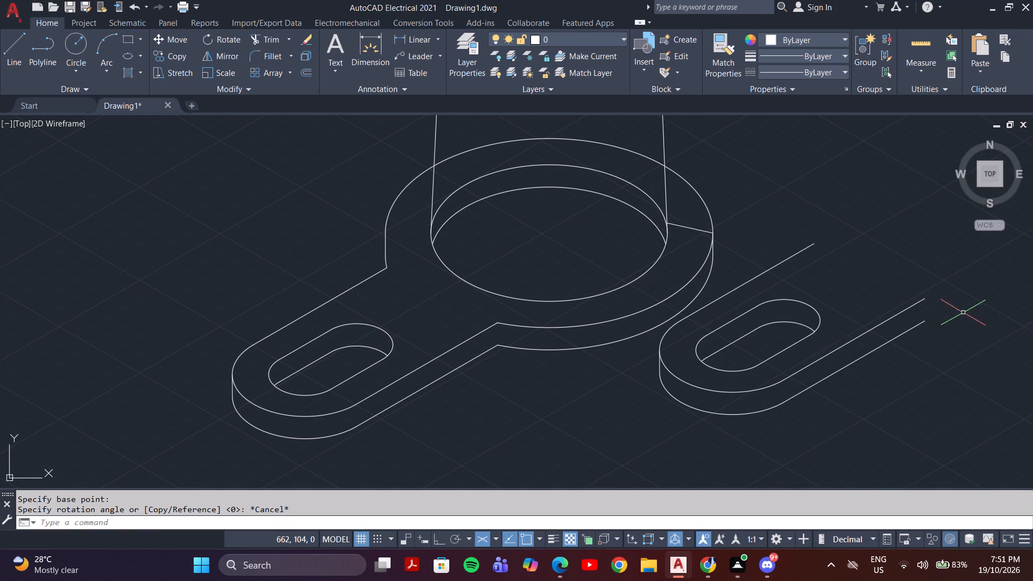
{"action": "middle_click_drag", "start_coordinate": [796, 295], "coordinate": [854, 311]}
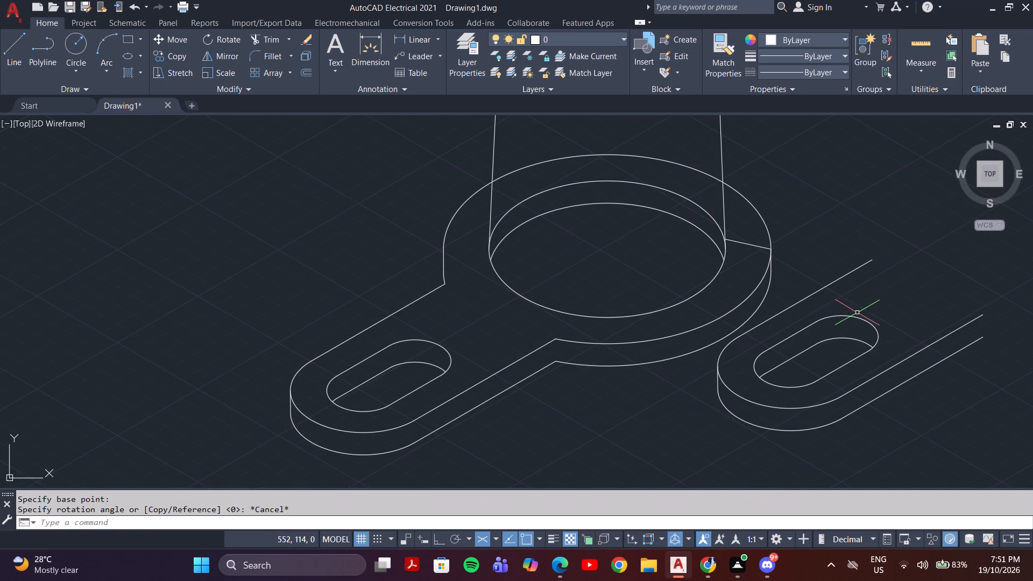
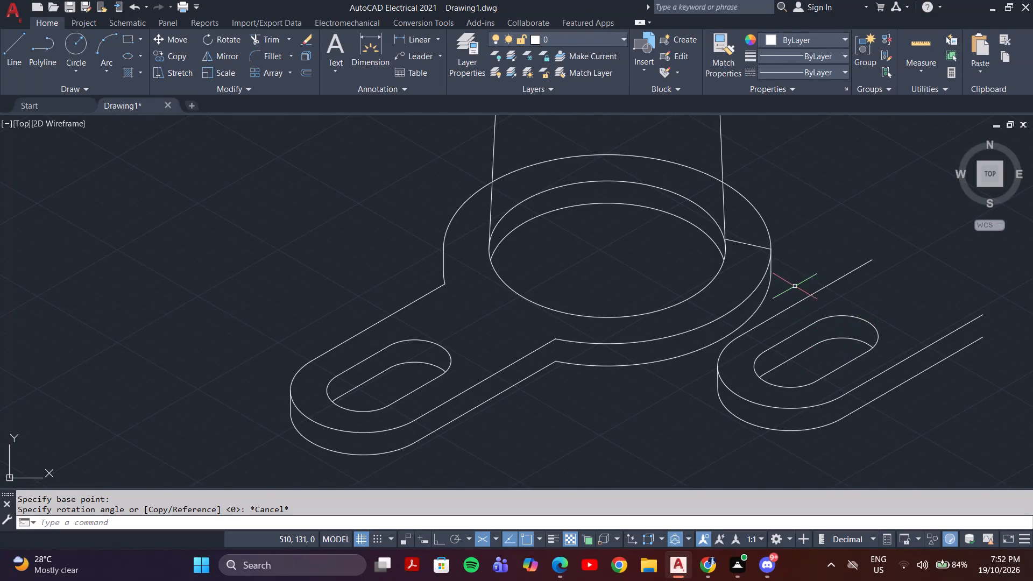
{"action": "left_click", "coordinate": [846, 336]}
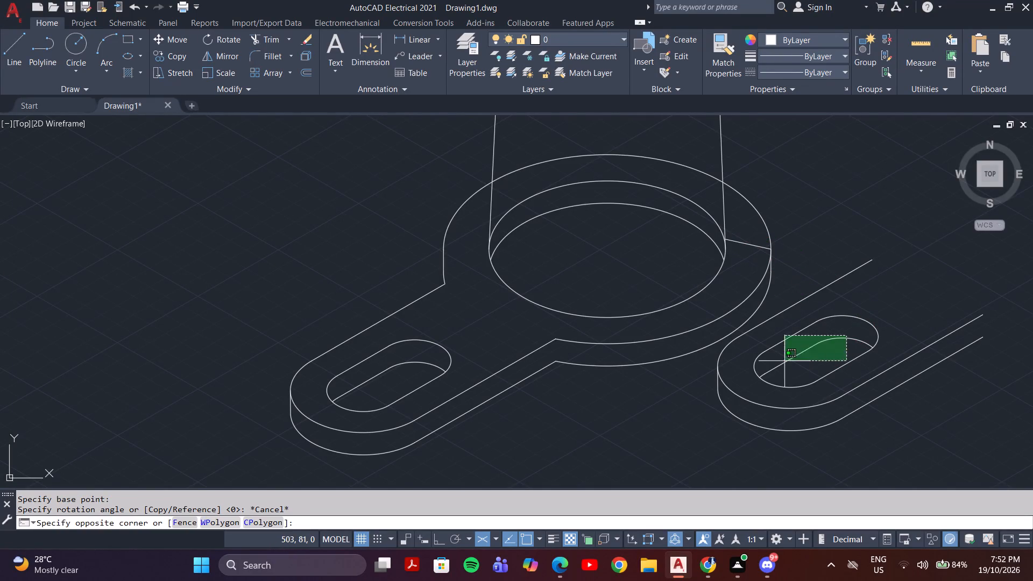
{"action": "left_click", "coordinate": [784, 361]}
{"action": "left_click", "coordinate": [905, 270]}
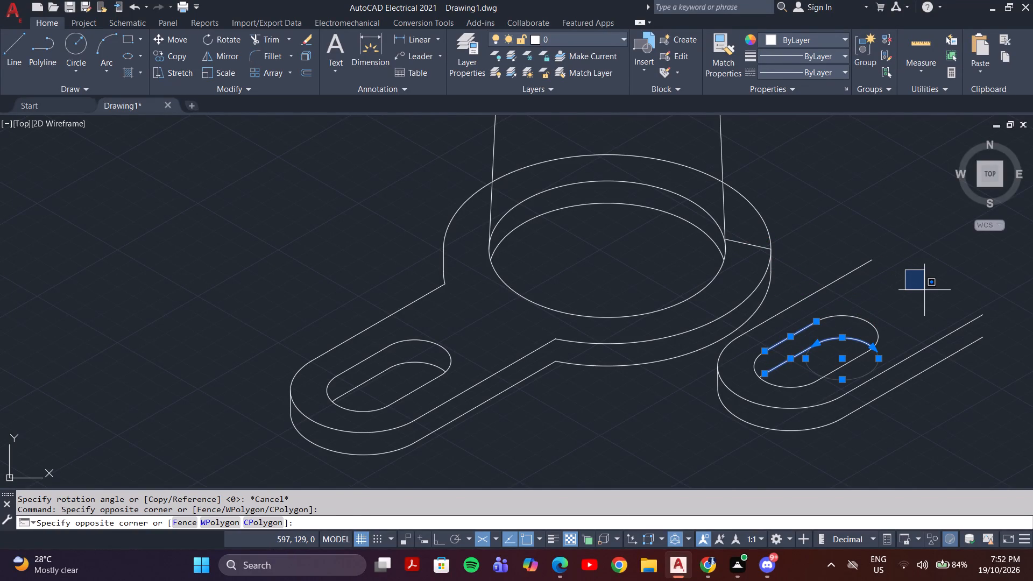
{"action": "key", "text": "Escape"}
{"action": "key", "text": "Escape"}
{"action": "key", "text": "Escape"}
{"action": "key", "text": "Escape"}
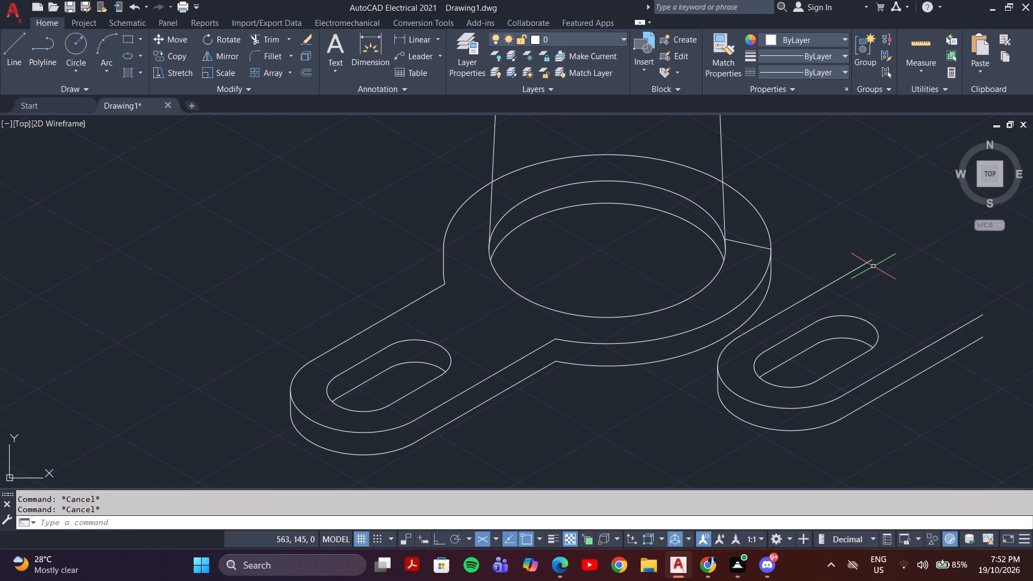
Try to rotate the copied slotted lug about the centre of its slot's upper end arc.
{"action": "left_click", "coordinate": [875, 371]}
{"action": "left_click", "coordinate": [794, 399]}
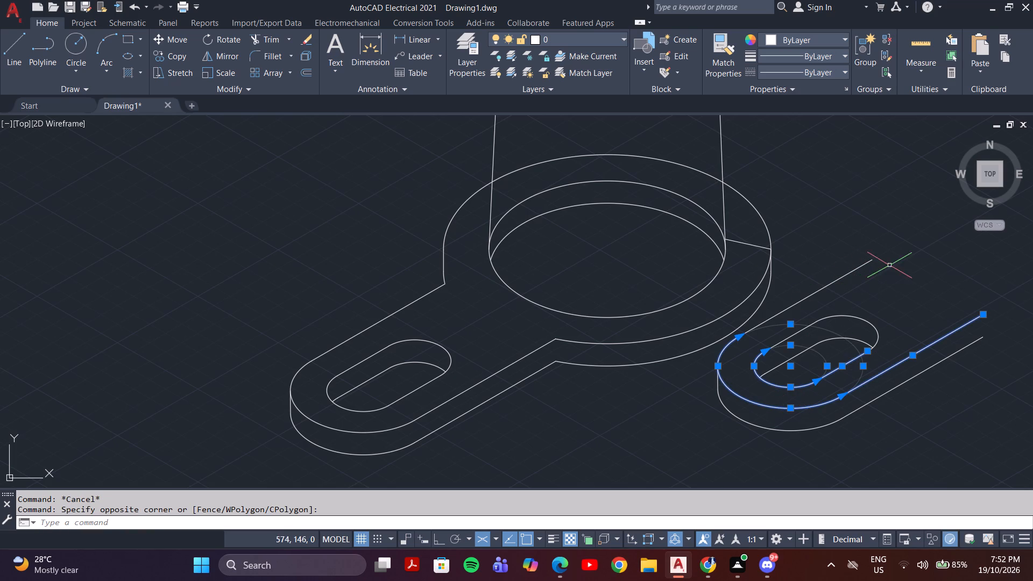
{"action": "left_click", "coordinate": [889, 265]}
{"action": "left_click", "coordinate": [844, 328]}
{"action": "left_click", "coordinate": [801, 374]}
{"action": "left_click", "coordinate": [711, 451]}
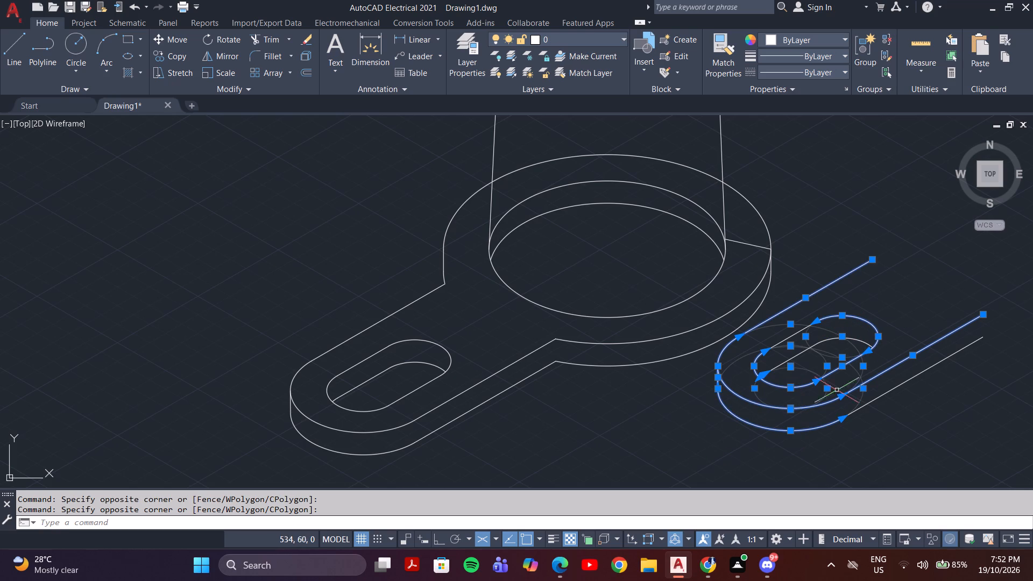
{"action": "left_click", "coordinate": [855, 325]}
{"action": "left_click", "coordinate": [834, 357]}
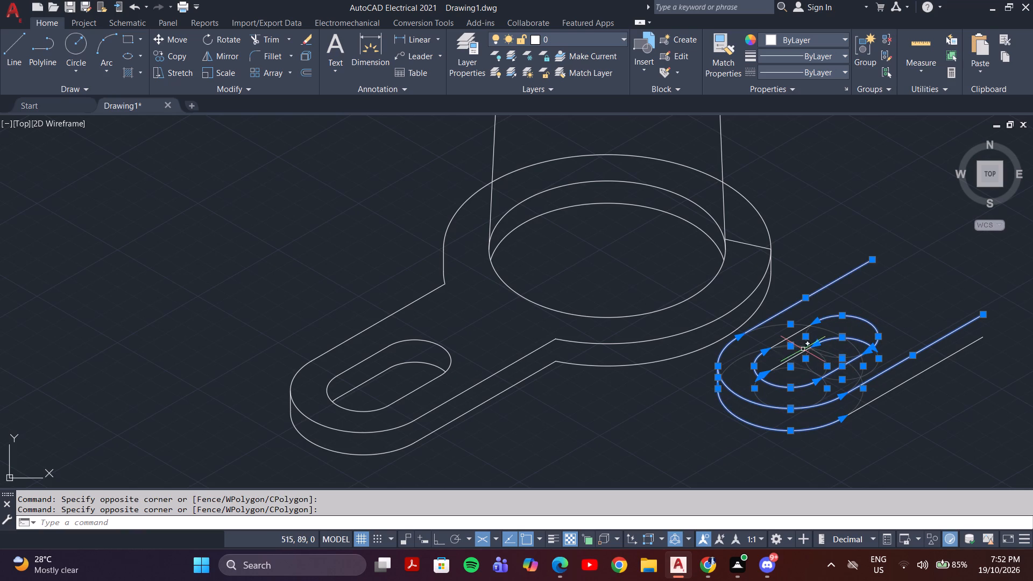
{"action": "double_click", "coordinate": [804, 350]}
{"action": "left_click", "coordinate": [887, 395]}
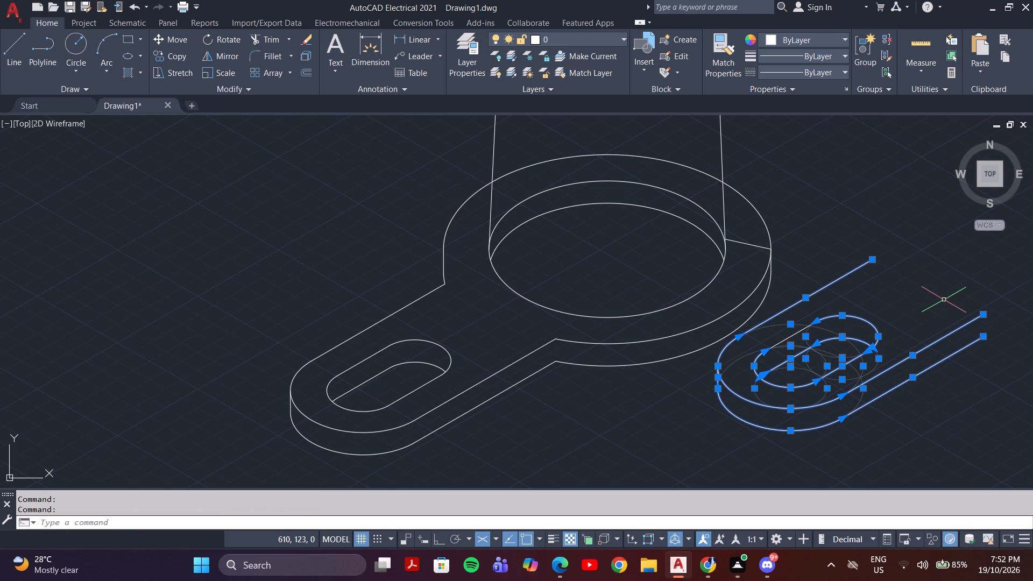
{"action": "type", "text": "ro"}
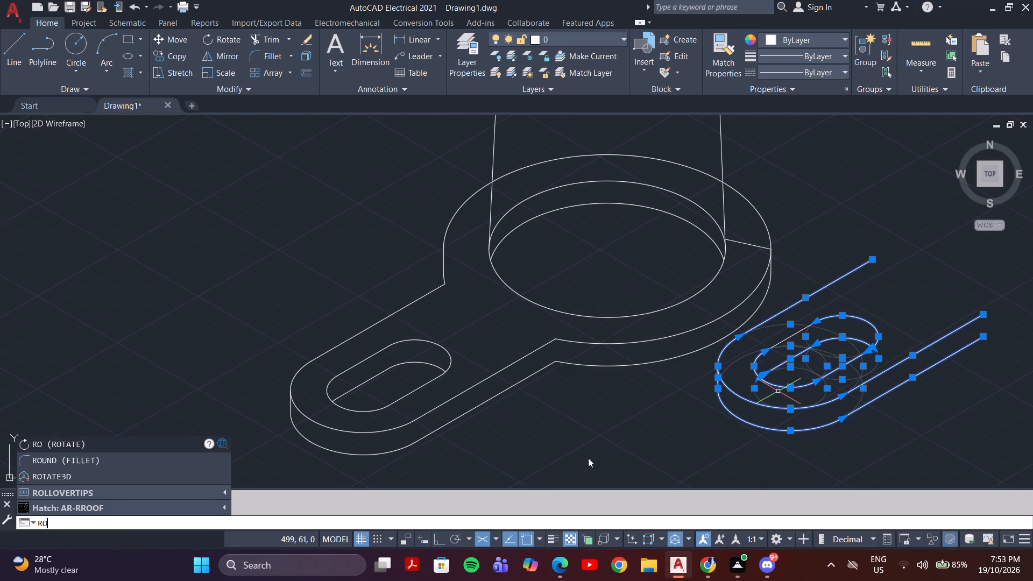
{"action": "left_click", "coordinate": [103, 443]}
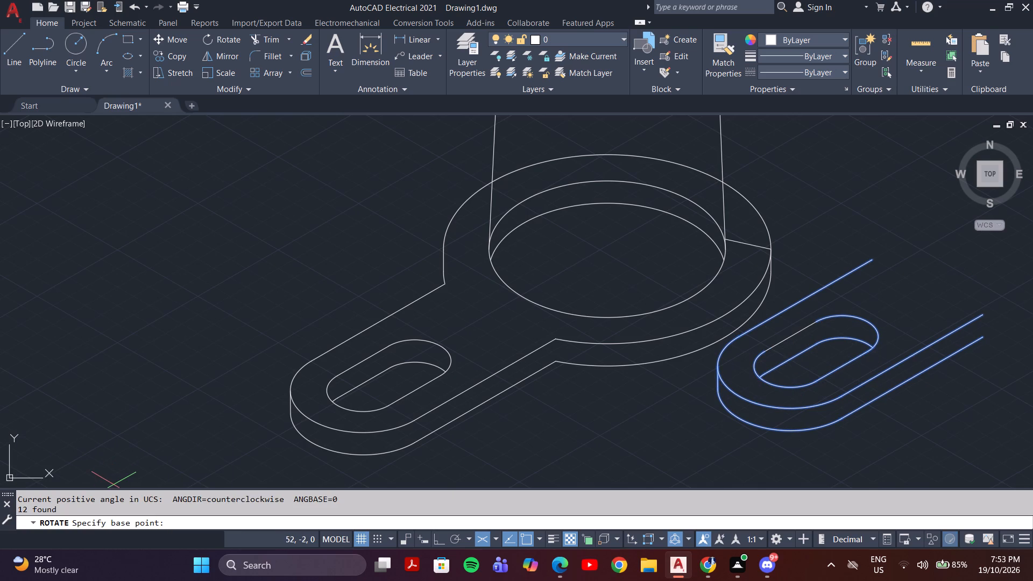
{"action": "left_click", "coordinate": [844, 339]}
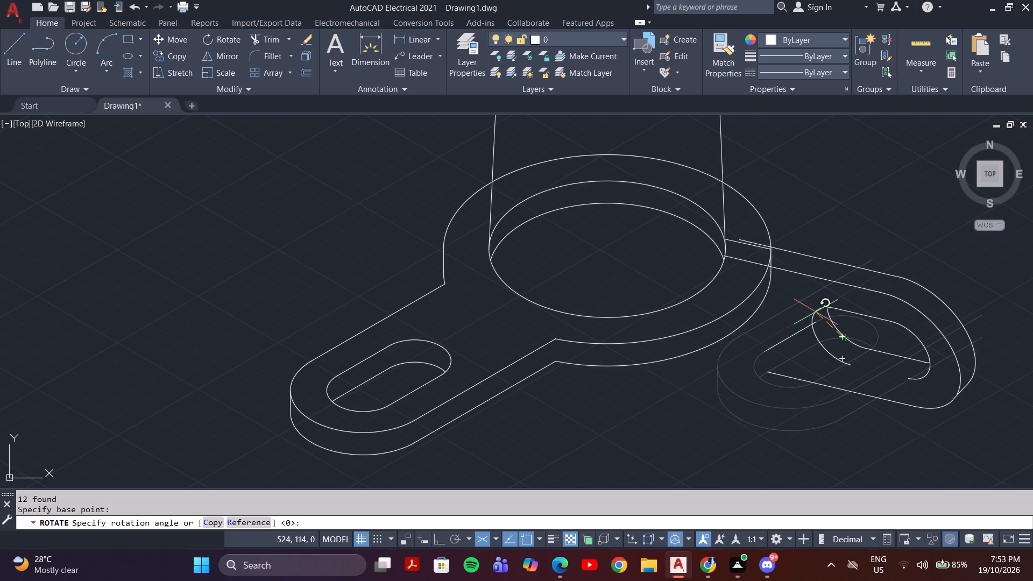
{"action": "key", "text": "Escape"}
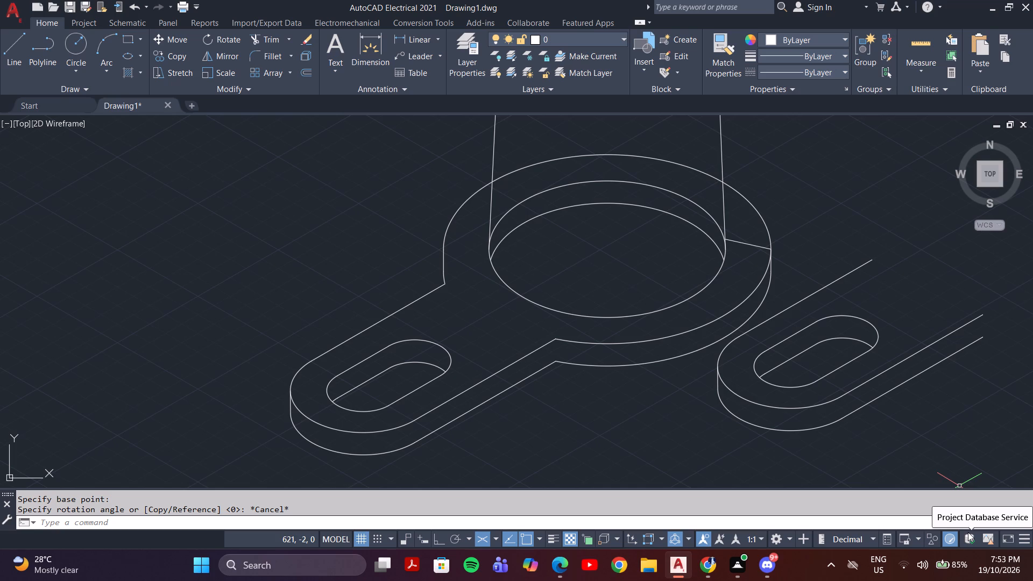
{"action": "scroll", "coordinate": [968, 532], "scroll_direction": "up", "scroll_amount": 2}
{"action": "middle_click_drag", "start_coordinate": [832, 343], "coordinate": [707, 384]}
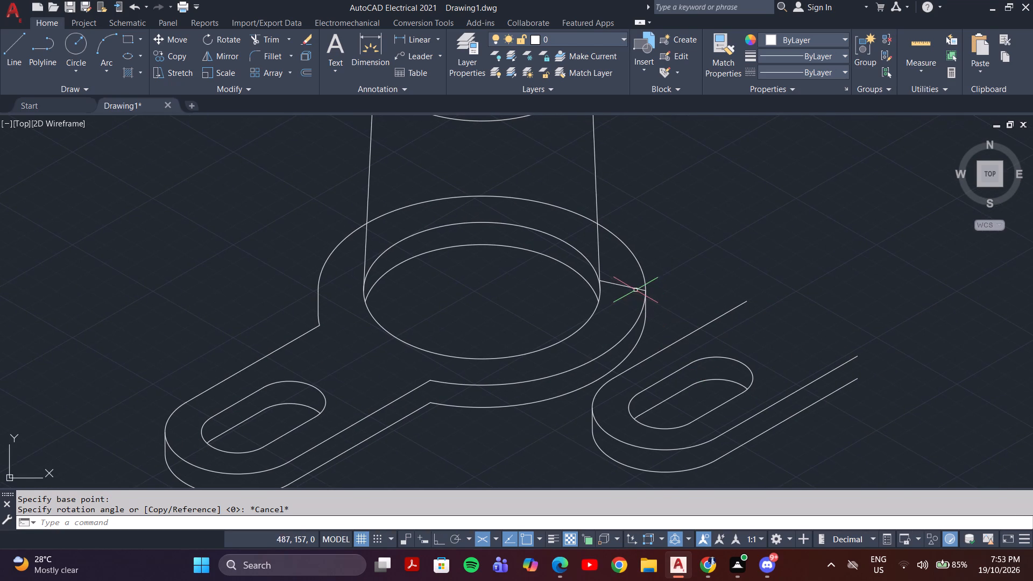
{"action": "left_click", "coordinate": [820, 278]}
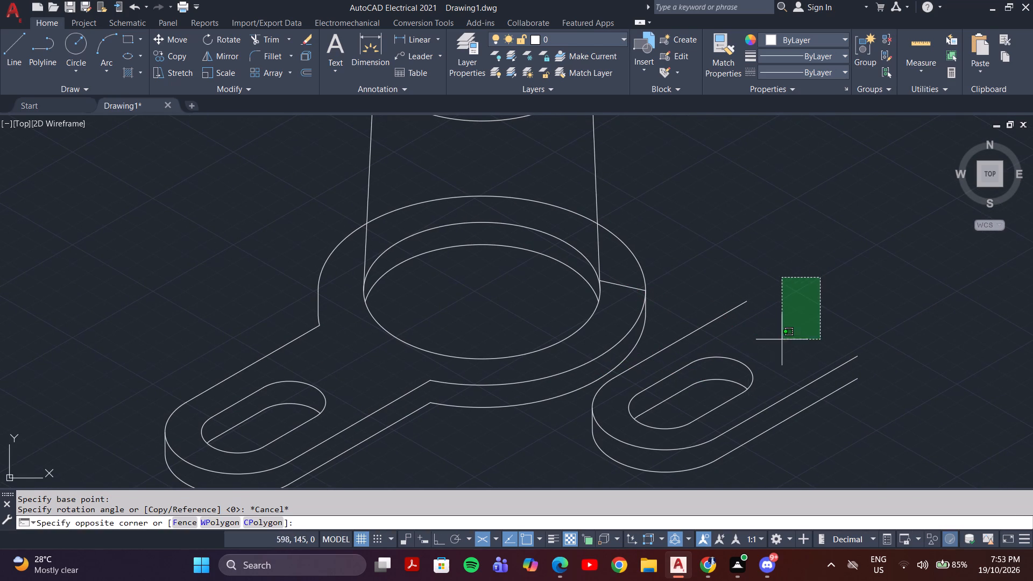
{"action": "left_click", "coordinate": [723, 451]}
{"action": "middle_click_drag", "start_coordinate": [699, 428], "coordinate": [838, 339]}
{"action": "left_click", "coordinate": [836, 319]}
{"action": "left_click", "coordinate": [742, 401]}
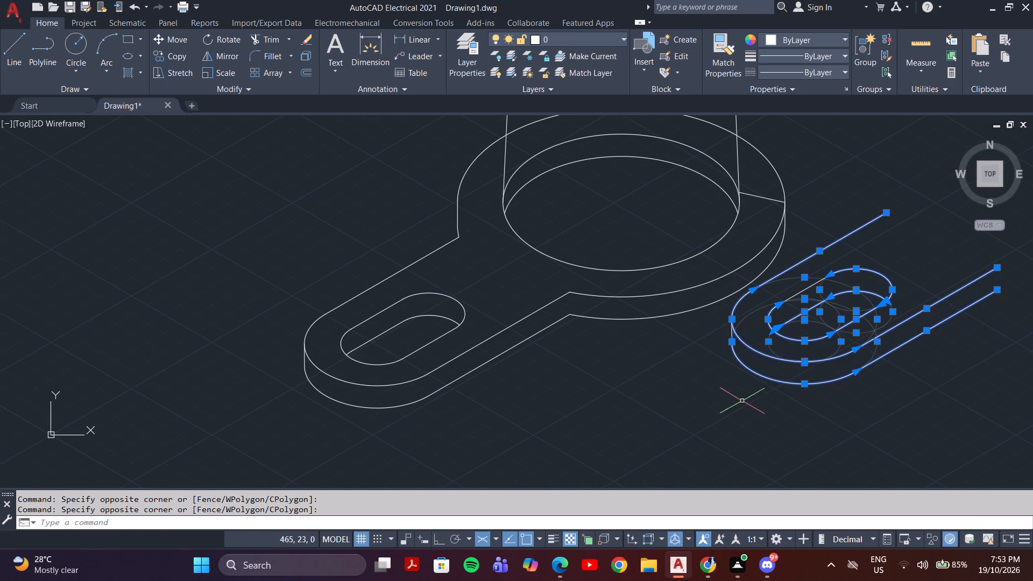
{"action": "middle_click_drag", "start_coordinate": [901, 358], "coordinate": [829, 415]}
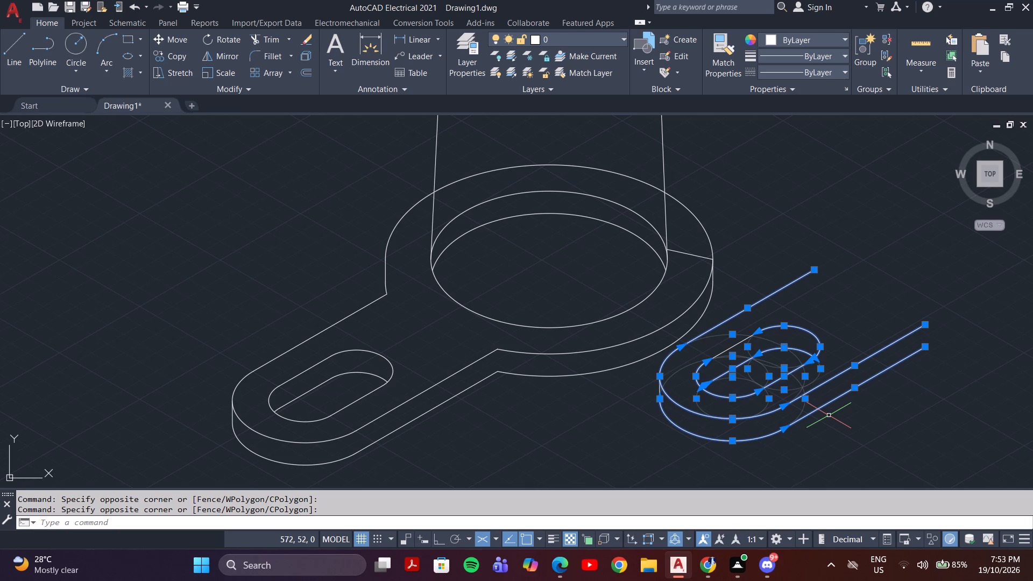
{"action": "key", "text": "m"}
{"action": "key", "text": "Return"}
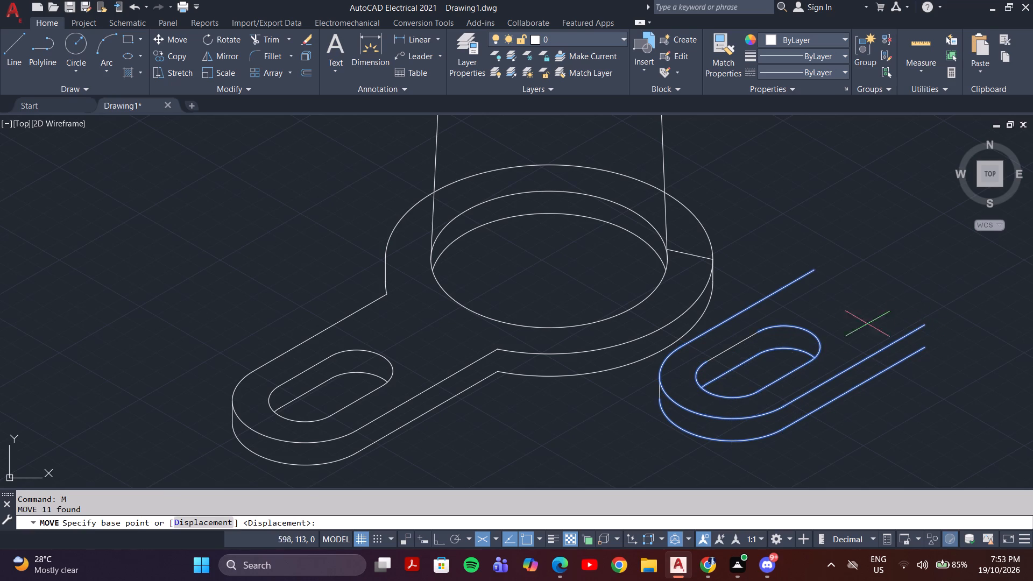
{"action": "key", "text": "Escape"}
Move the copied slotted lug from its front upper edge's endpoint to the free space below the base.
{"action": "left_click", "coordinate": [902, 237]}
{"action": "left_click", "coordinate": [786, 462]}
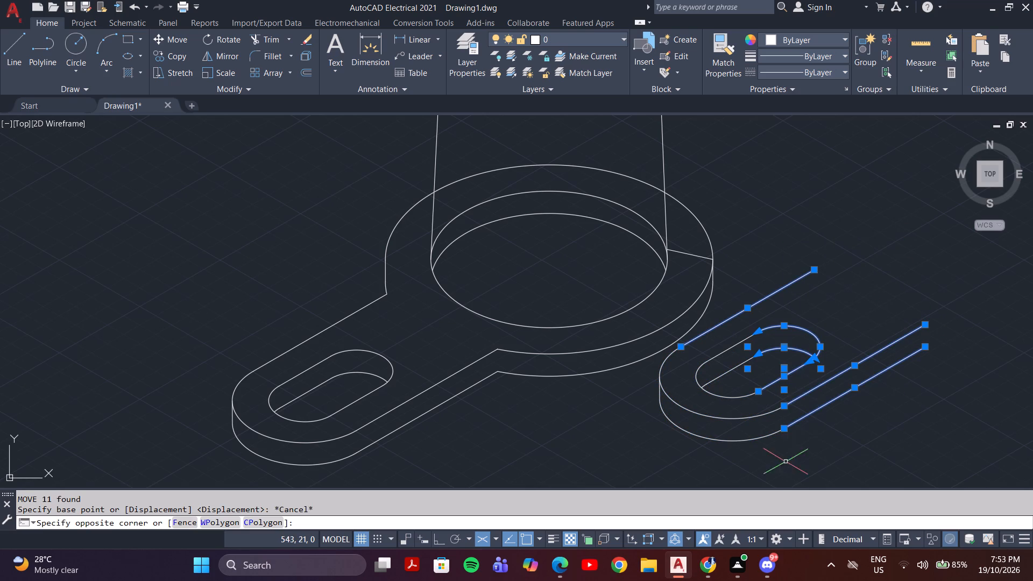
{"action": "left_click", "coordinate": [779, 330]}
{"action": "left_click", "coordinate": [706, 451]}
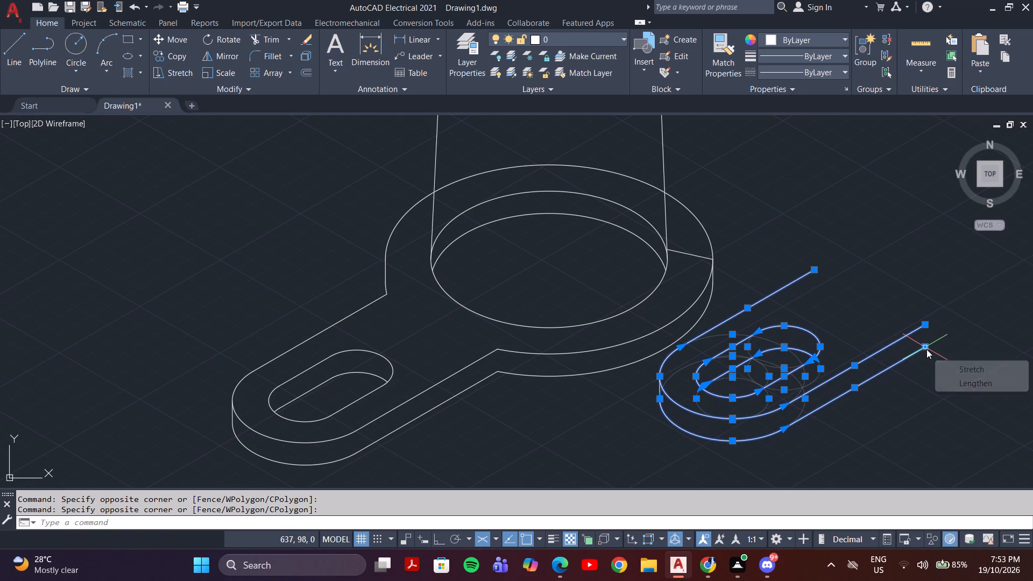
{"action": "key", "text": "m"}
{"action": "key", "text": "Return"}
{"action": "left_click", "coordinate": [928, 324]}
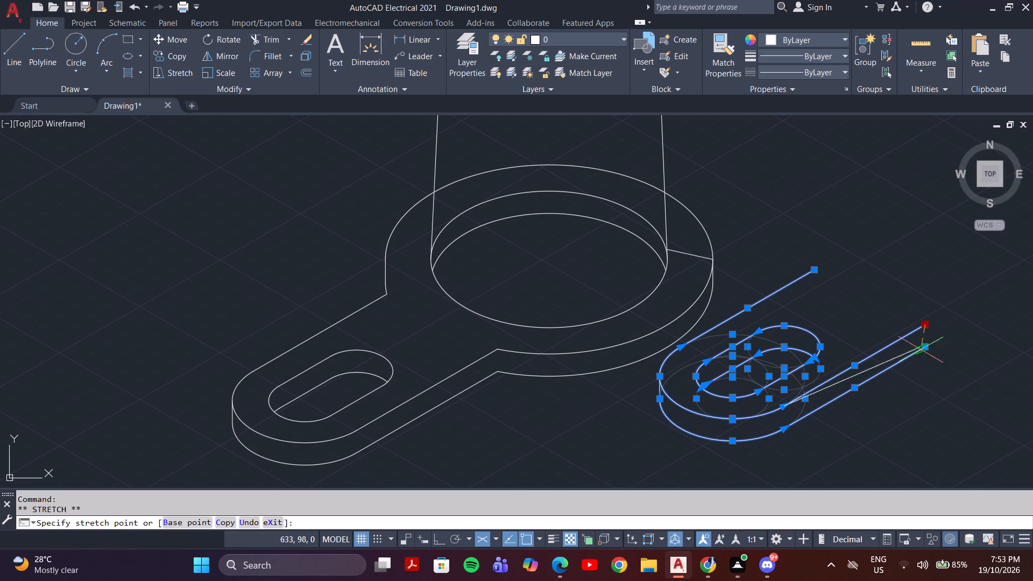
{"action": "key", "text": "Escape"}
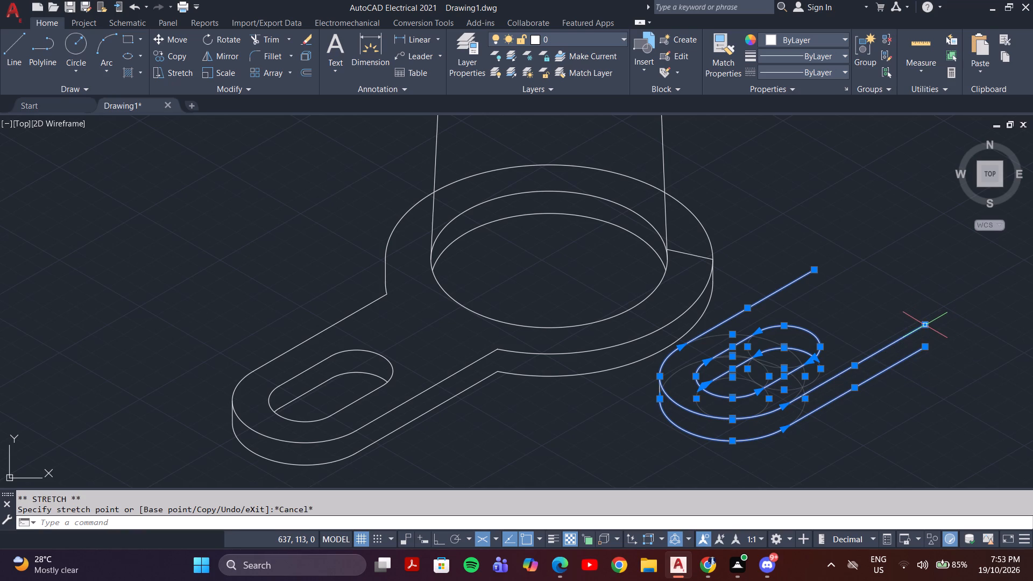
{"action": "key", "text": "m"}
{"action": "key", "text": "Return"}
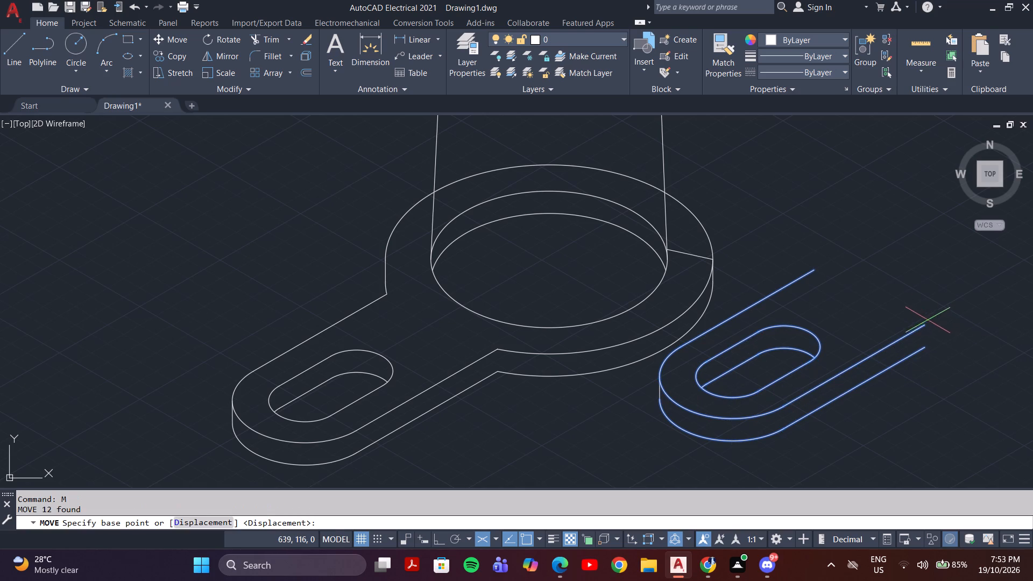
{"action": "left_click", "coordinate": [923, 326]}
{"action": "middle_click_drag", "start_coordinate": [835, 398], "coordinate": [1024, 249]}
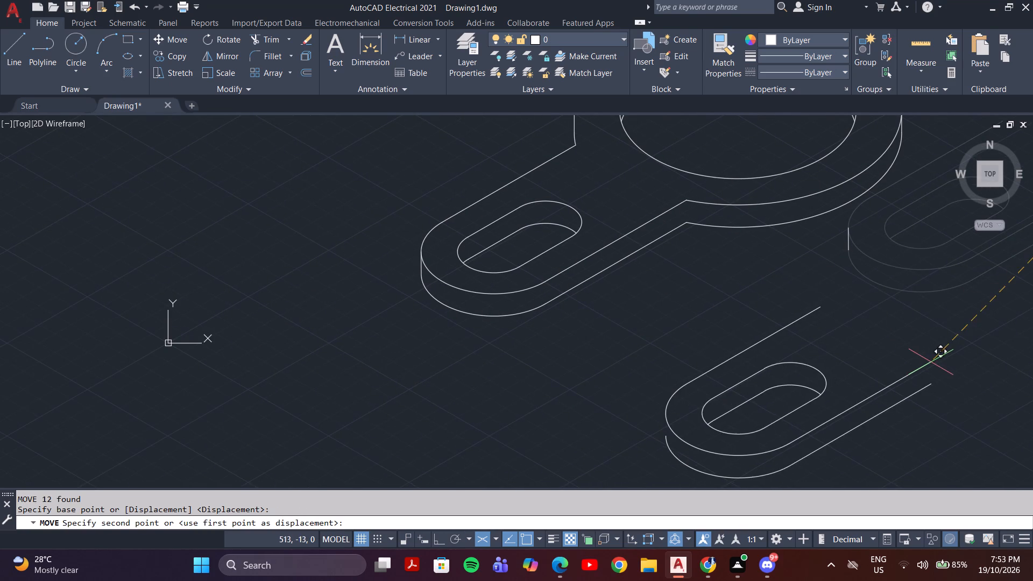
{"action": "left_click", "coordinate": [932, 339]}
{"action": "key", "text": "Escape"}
Erase the entire copied slotted lug, including its detached vertical edge, keeping the original lug on the base.
{"action": "left_click", "coordinate": [895, 253]}
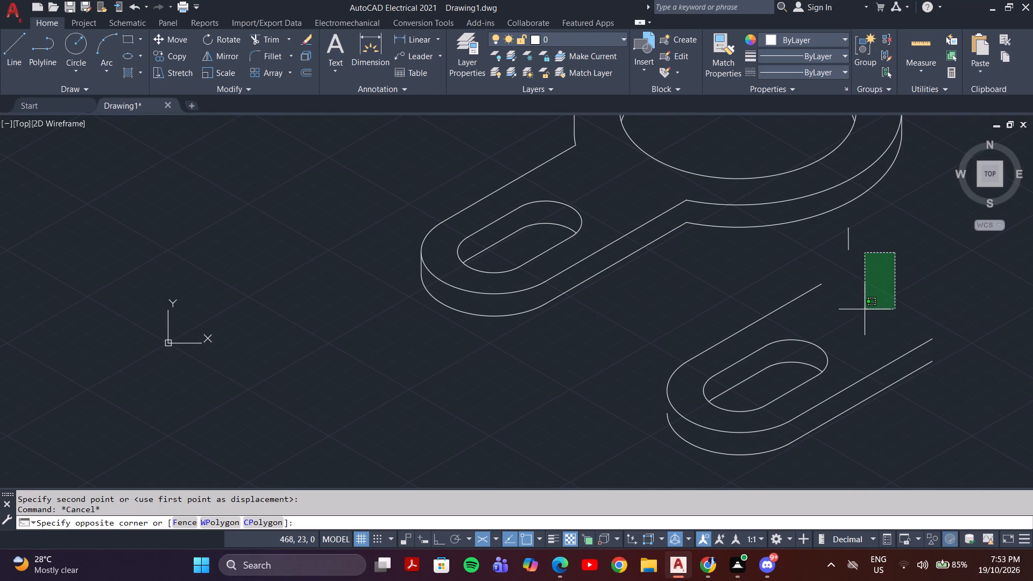
{"action": "key", "text": "grave"}
{"action": "key", "text": "Escape"}
{"action": "left_click", "coordinate": [867, 237]}
{"action": "left_click", "coordinate": [718, 464]}
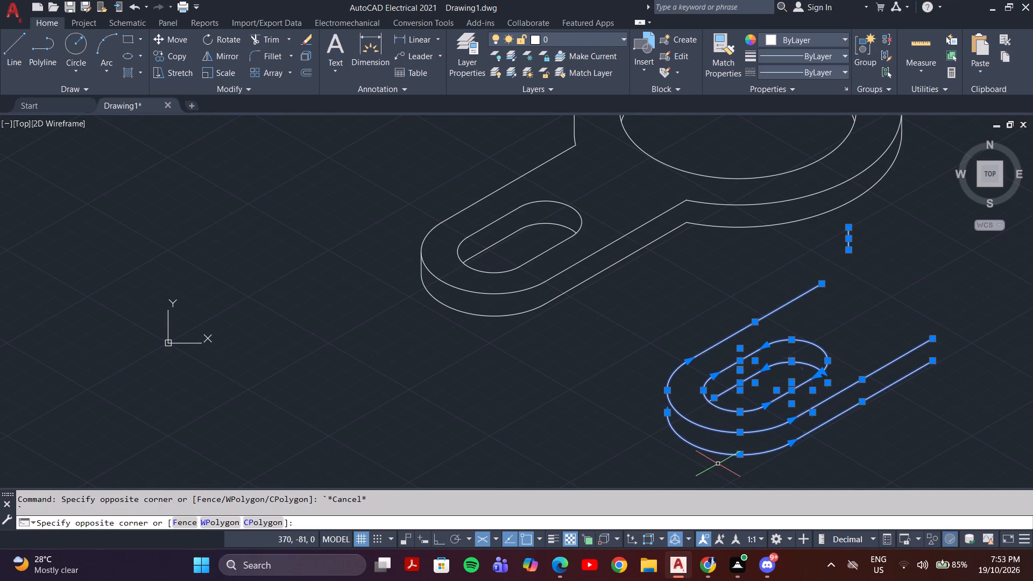
{"action": "key", "text": "Delete"}
{"action": "left_click", "coordinate": [734, 380]}
{"action": "left_click", "coordinate": [692, 422]}
{"action": "key", "text": "Delete"}
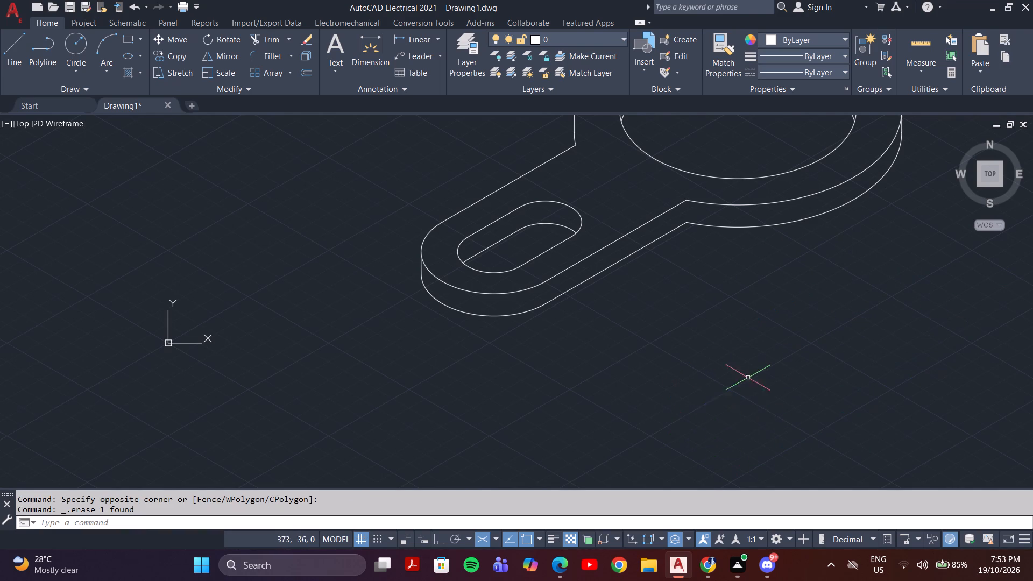
Erase the short line joining the cylinder's side line to the outer edge of the base.
{"action": "scroll", "coordinate": [769, 363], "scroll_direction": "down", "scroll_amount": 2}
{"action": "middle_click_drag", "start_coordinate": [776, 353], "coordinate": [687, 423]}
{"action": "scroll", "coordinate": [707, 387], "scroll_direction": "up", "scroll_amount": 2}
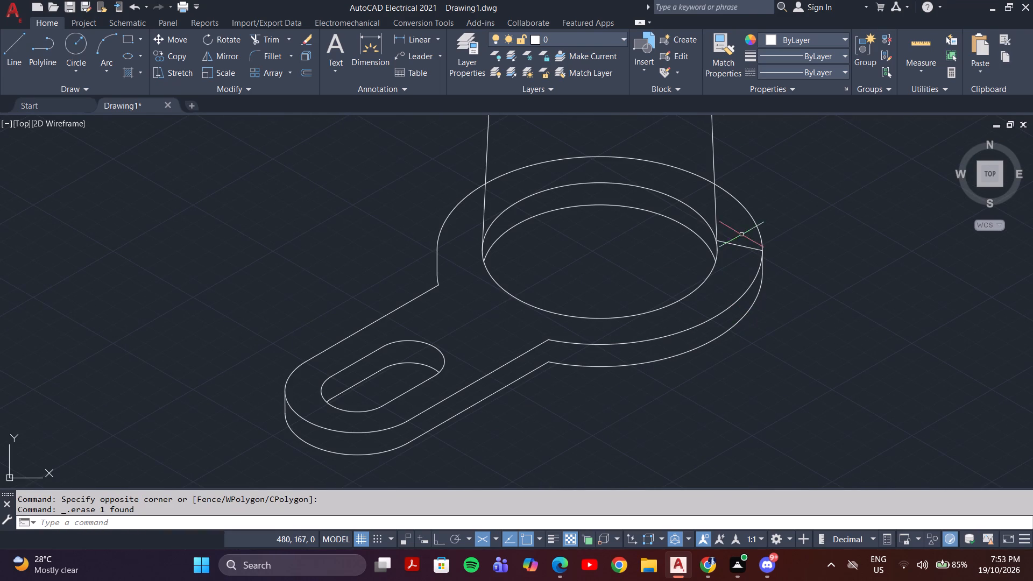
{"action": "left_click", "coordinate": [741, 242]}
{"action": "left_click", "coordinate": [740, 252]}
{"action": "key", "text": "Delete"}
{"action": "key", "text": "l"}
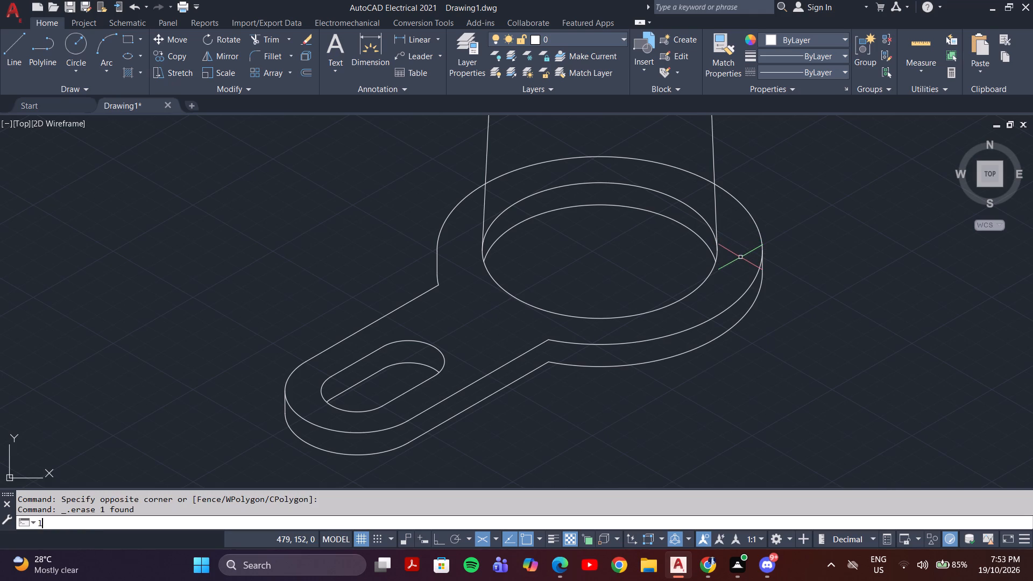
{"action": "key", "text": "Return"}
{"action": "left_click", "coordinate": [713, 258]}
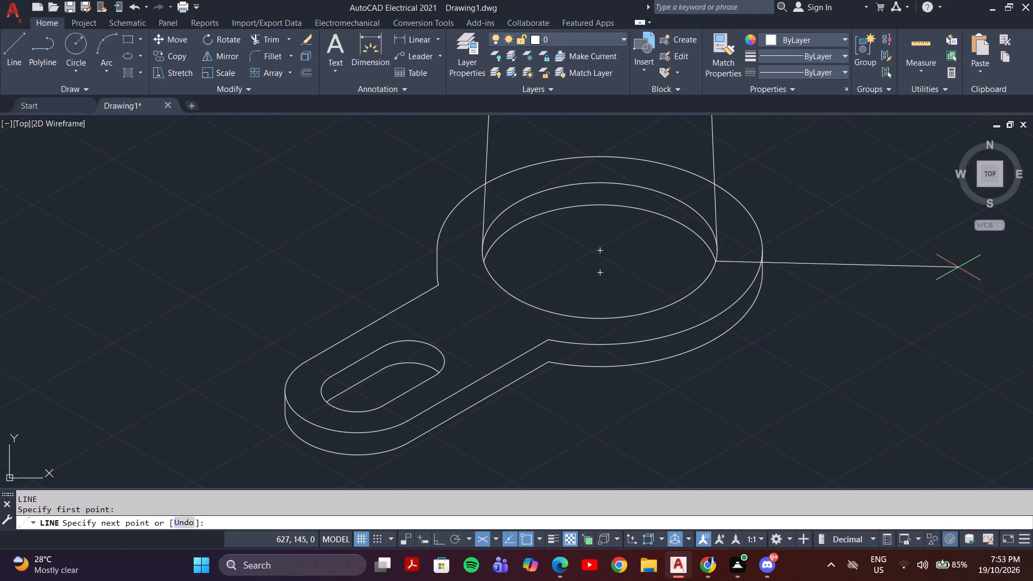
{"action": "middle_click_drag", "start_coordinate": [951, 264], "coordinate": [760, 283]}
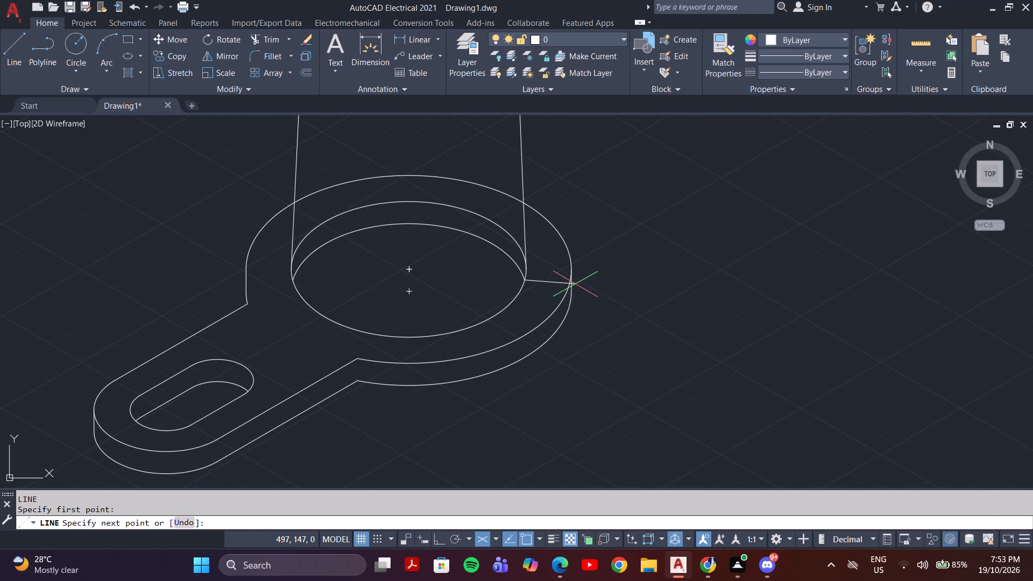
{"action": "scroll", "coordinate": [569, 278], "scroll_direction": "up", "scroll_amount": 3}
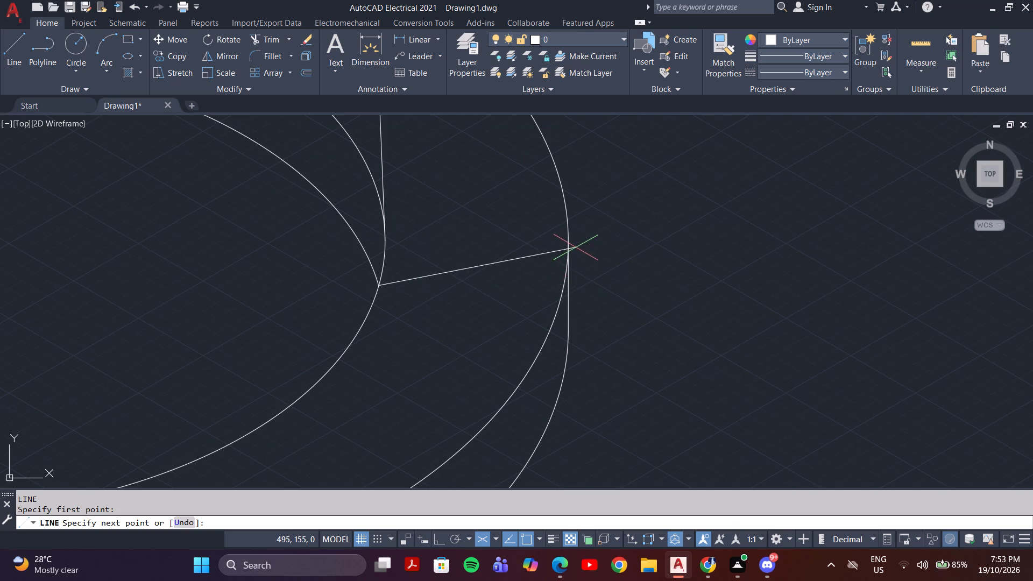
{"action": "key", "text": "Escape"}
Draw a line from the outermost point of the base's upper edge to the lower endpoint of the cylinder's side line.
{"action": "key", "text": "space"}
{"action": "left_click", "coordinate": [570, 239]}
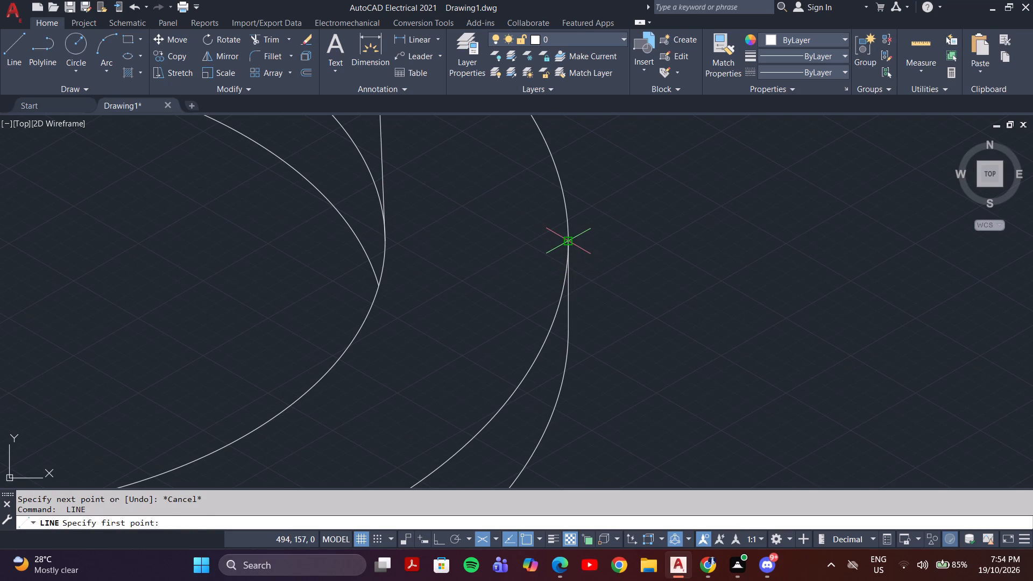
{"action": "left_click", "coordinate": [385, 226]}
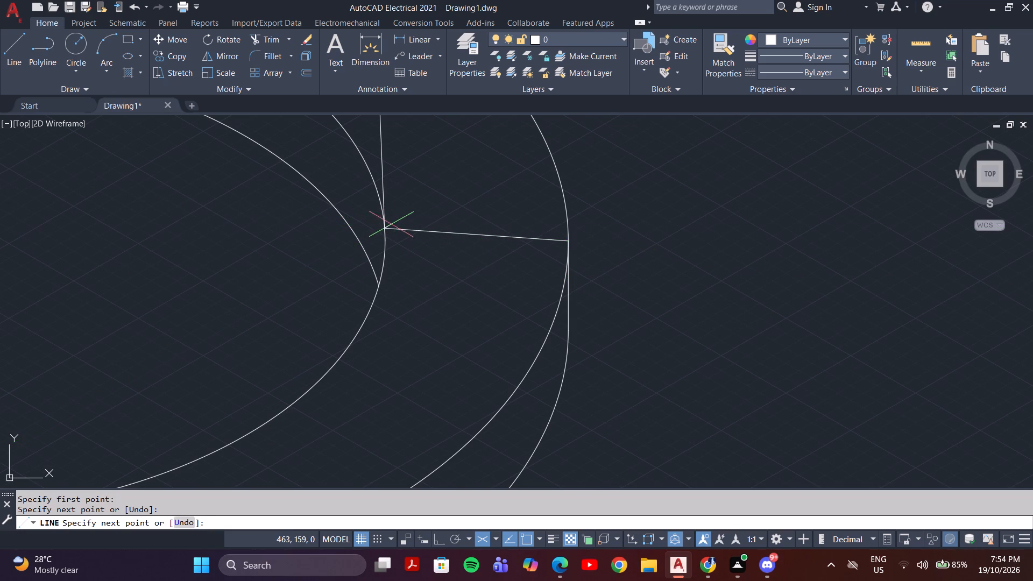
{"action": "key", "text": "space"}
Draw a 100 mm line outward from the joining line's outer endpoint on the base, roughly continuing its direction.
{"action": "key", "text": "space"}
{"action": "left_click", "coordinate": [567, 242]}
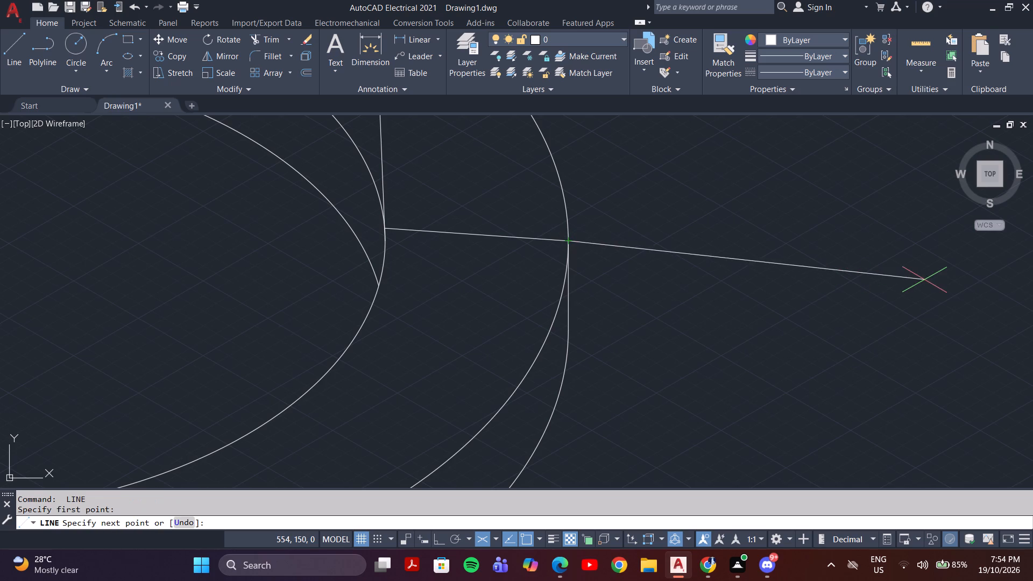
{"action": "middle_click_drag", "start_coordinate": [925, 280], "coordinate": [783, 256]}
{"action": "scroll", "coordinate": [781, 253], "scroll_direction": "down", "scroll_amount": 2}
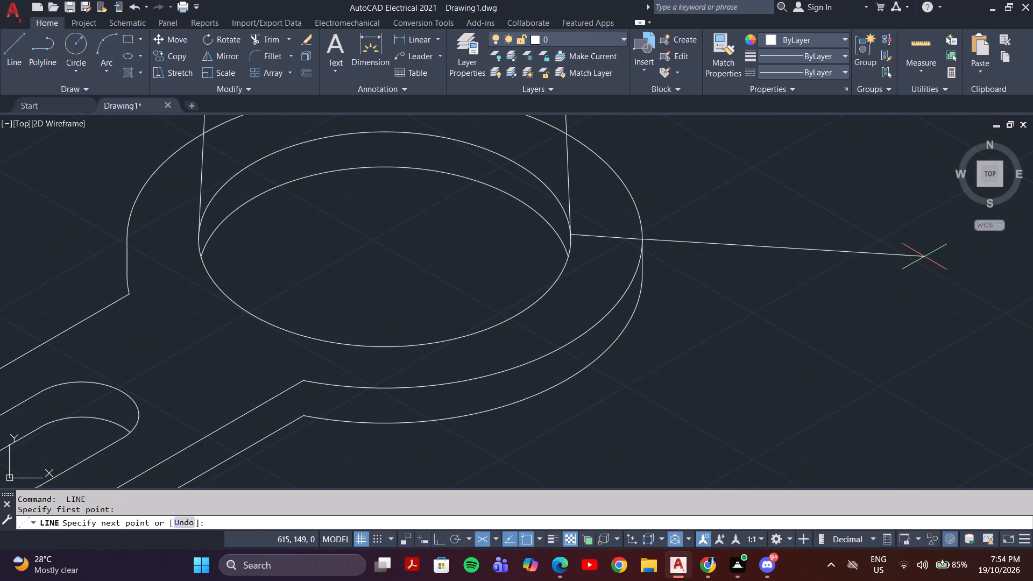
{"action": "type", "text": "100"}
{"action": "key", "text": "Return"}
{"action": "key", "text": "Escape"}
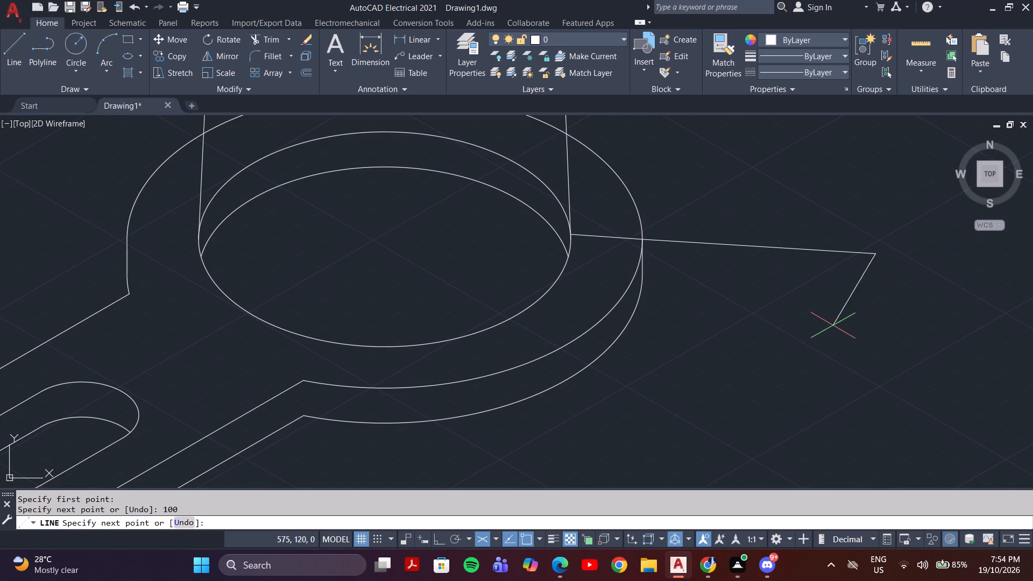
Draw an isocircle of radius 20 mm centred on the outer endpoint of the 100 mm guide line beside the base.
{"action": "scroll", "coordinate": [792, 292], "scroll_direction": "down", "scroll_amount": 3}
{"action": "middle_click_drag", "start_coordinate": [795, 302], "coordinate": [692, 428]}
{"action": "scroll", "coordinate": [691, 428], "scroll_direction": "up", "scroll_amount": 3}
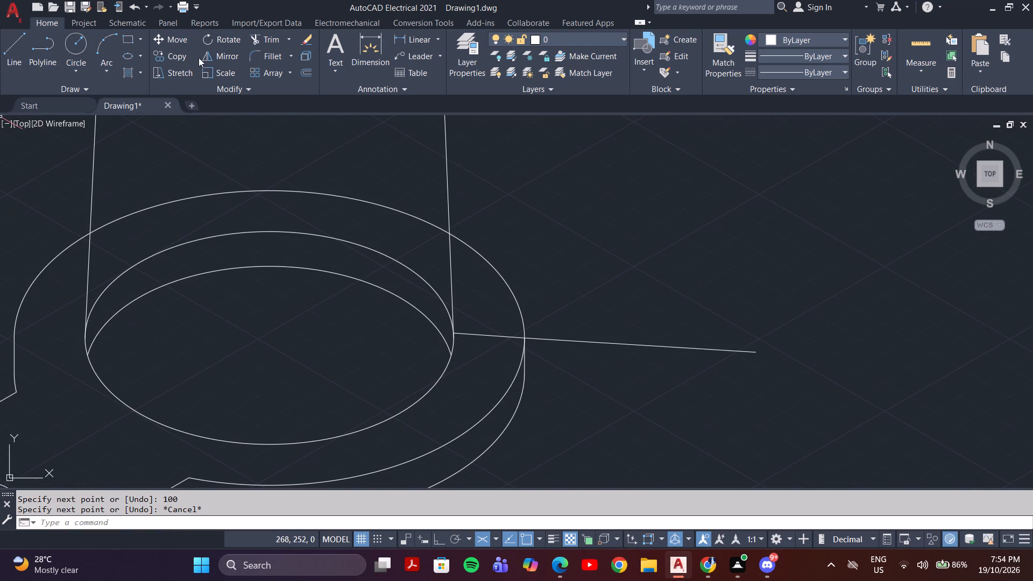
{"action": "left_click", "coordinate": [140, 60]}
{"action": "left_click", "coordinate": [143, 104]}
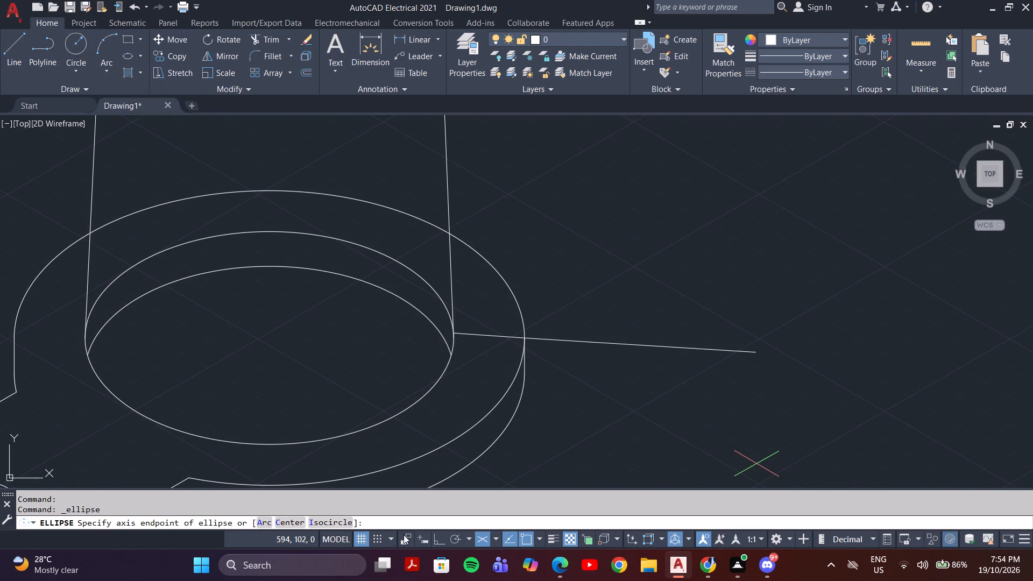
{"action": "left_click", "coordinate": [343, 520]}
{"action": "left_click", "coordinate": [755, 352]}
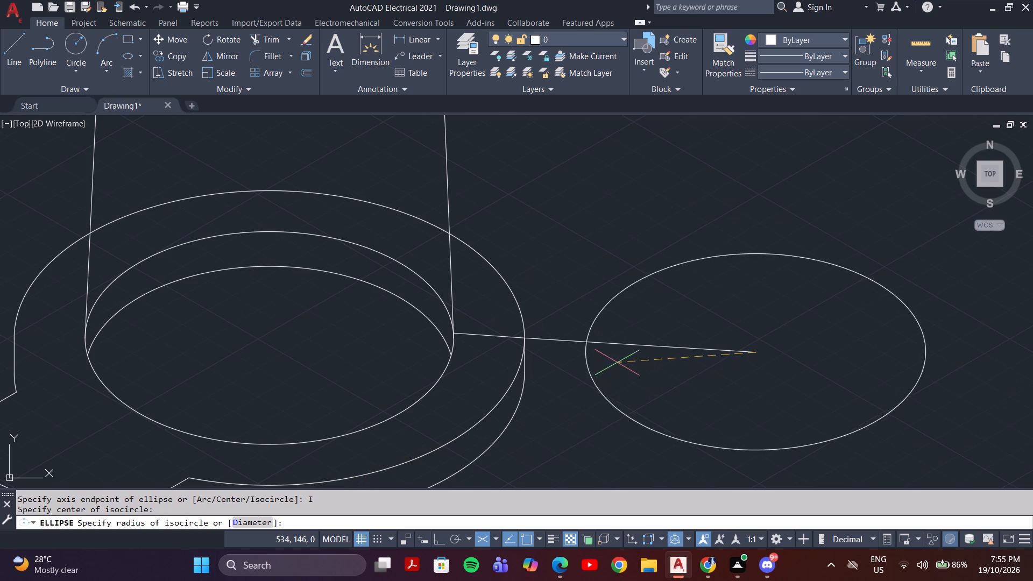
{"action": "key", "text": "4"}
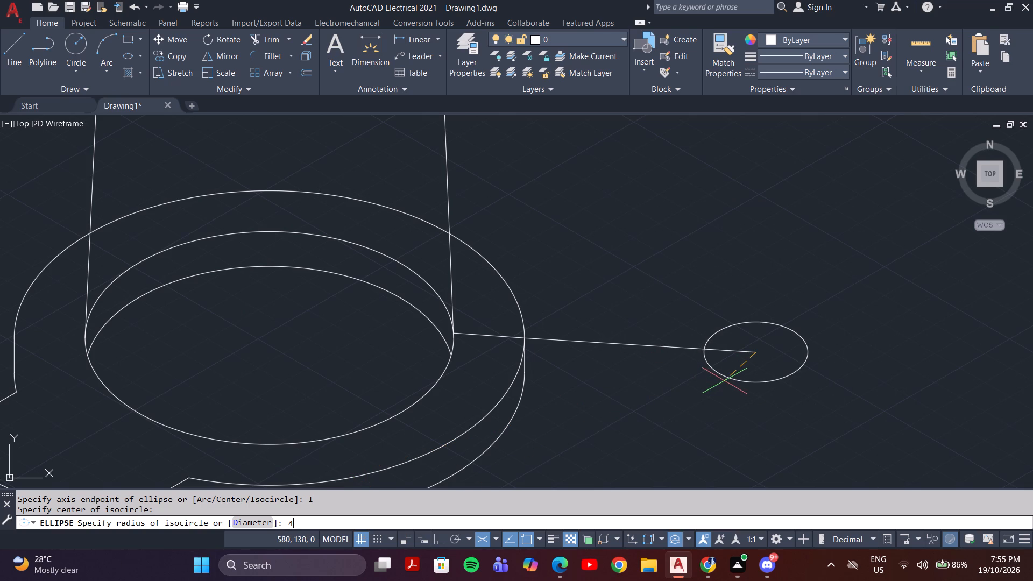
{"action": "key", "text": "BackSpace"}
{"action": "type", "text": "20"}
{"action": "key", "text": "Return"}
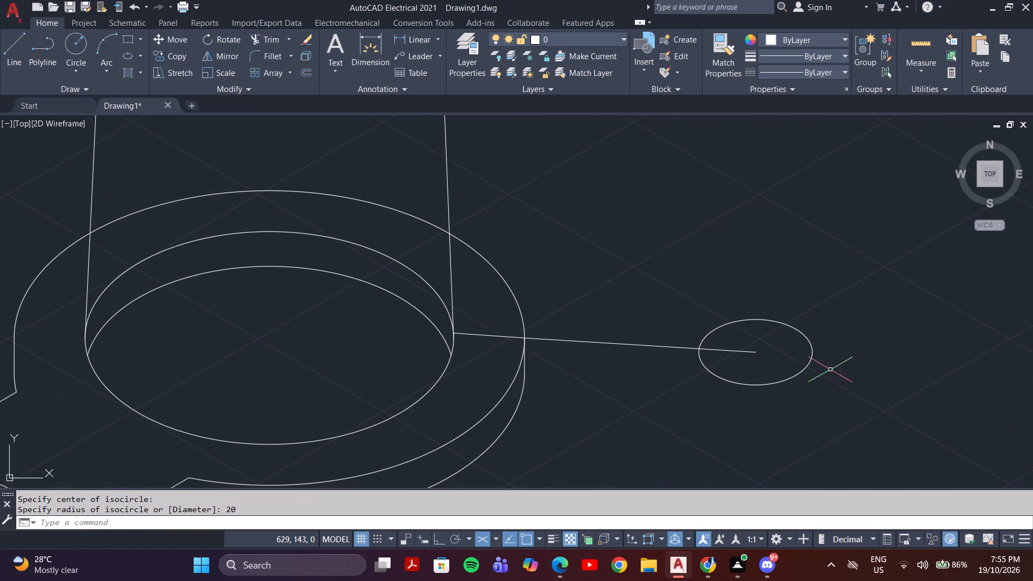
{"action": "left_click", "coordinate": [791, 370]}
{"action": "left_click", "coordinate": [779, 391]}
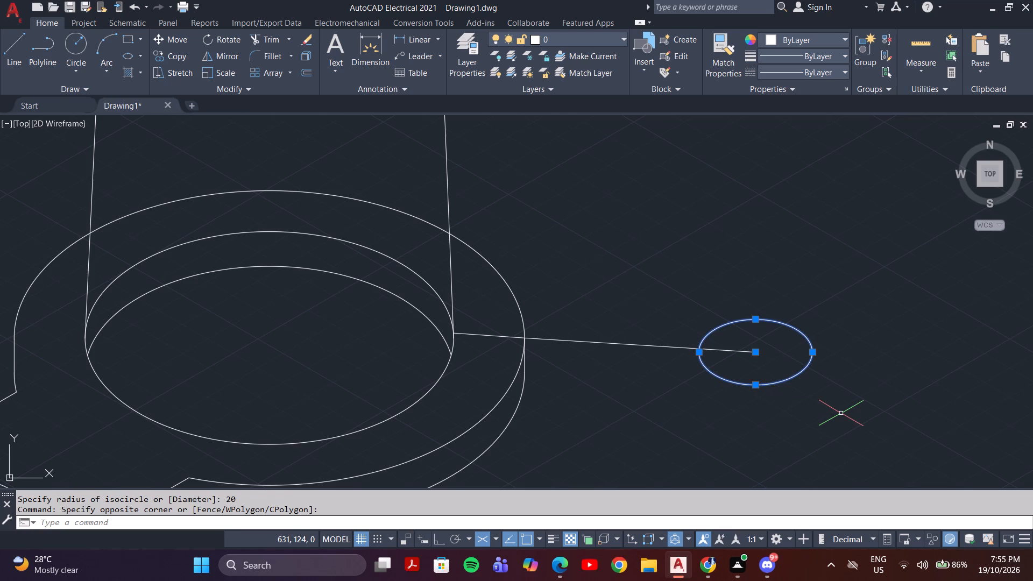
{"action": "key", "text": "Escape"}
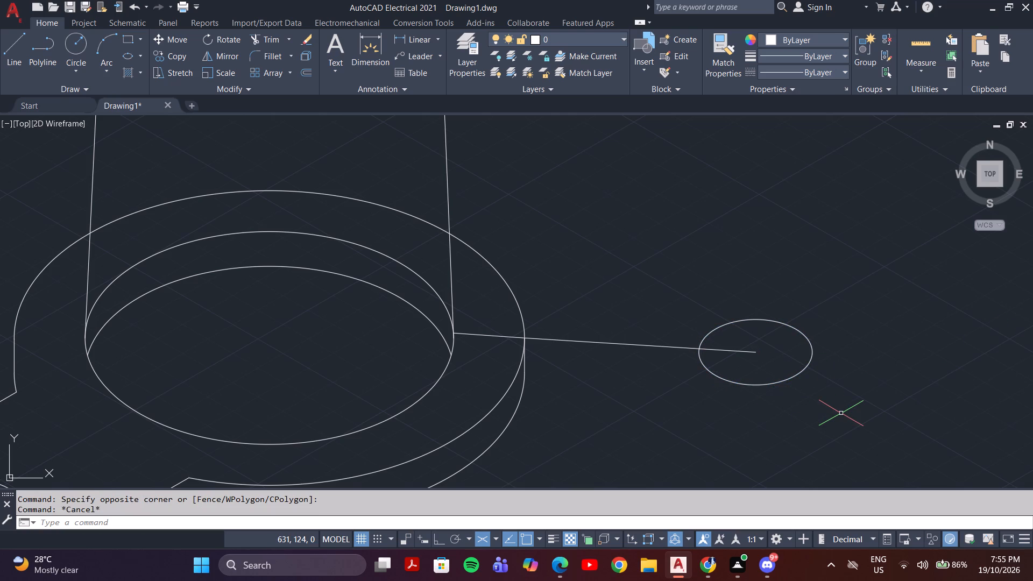
Draw a 40 mm line from the isocircle's centre back along the guide line toward the base.
{"action": "key", "text": "l"}
{"action": "key", "text": "Return"}
{"action": "left_click", "coordinate": [755, 352]}
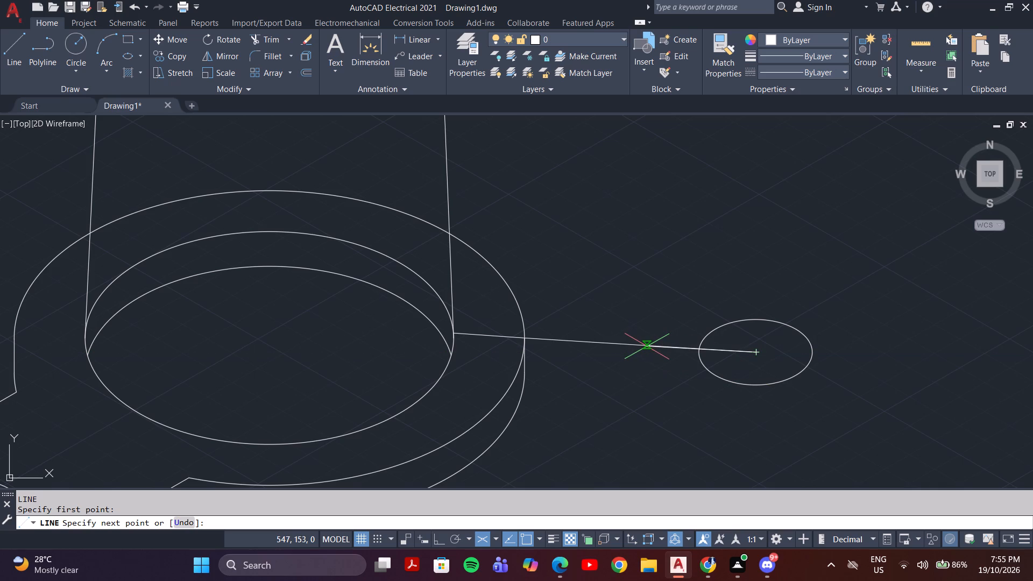
{"action": "type", "text": "40"}
{"action": "key", "text": "Return"}
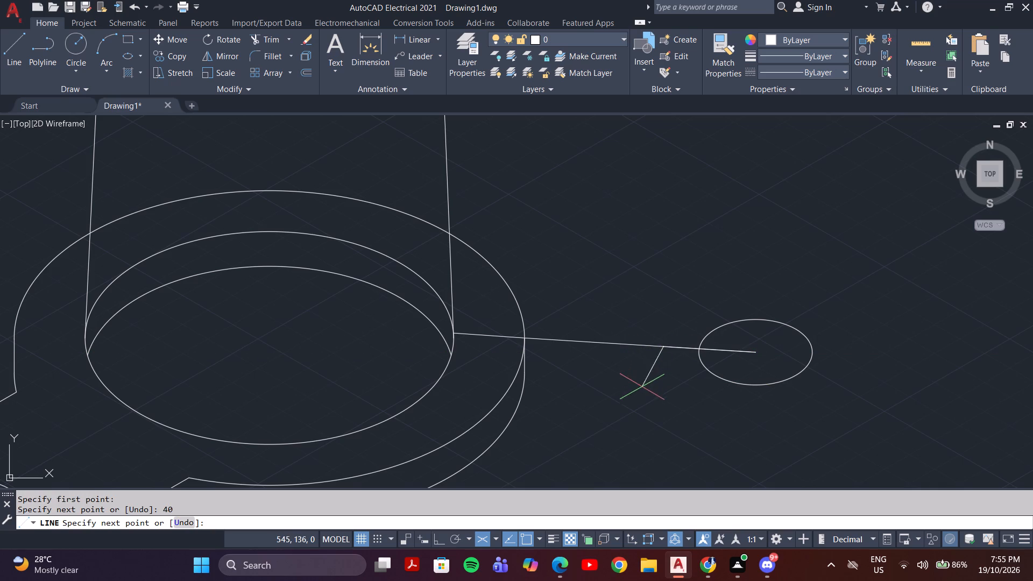
{"action": "key", "text": "Escape"}
Copy the 20 mm radius isocircle from its centre to the inner endpoint of the 40 mm line.
{"action": "left_click", "coordinate": [827, 337]}
{"action": "left_click", "coordinate": [790, 372]}
{"action": "type", "text": "co"}
{"action": "key", "text": "Return"}
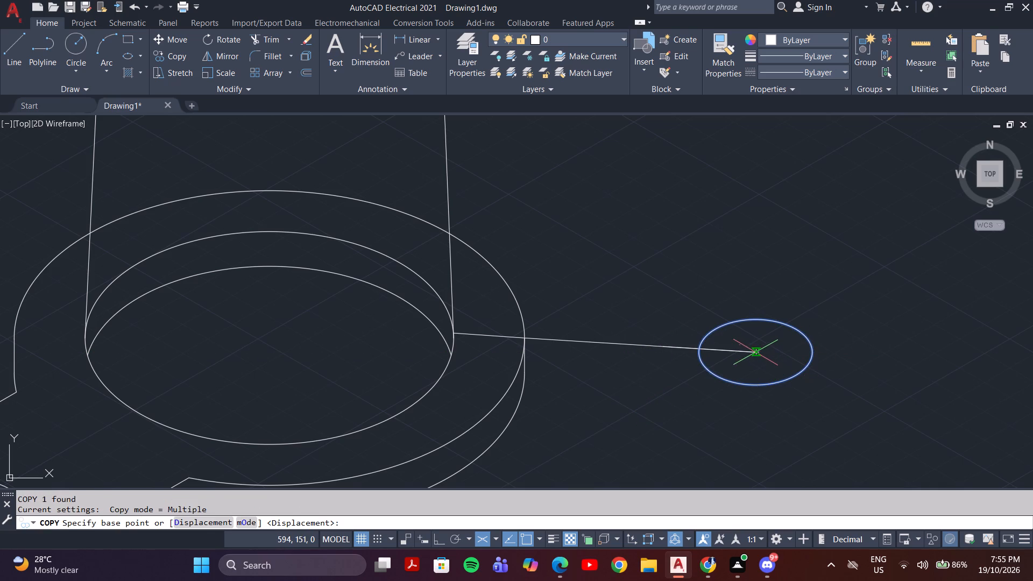
{"action": "left_click", "coordinate": [754, 353]}
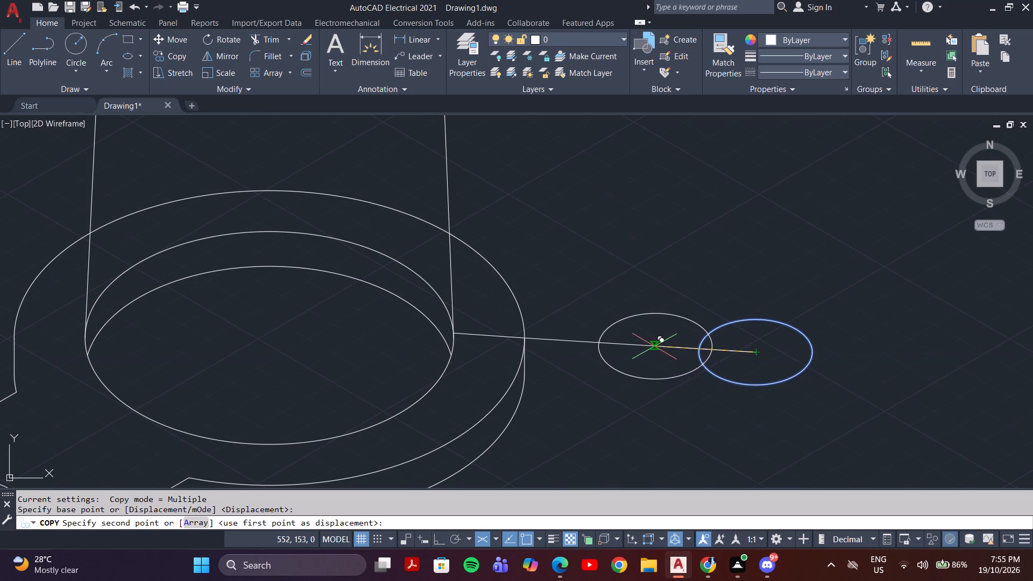
{"action": "left_click", "coordinate": [662, 349]}
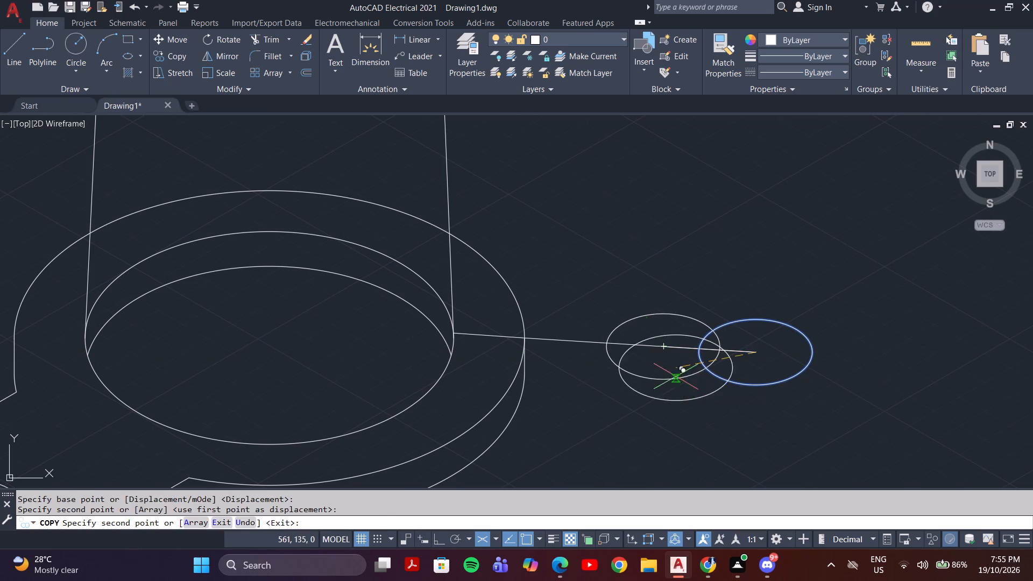
{"action": "key", "text": "Escape"}
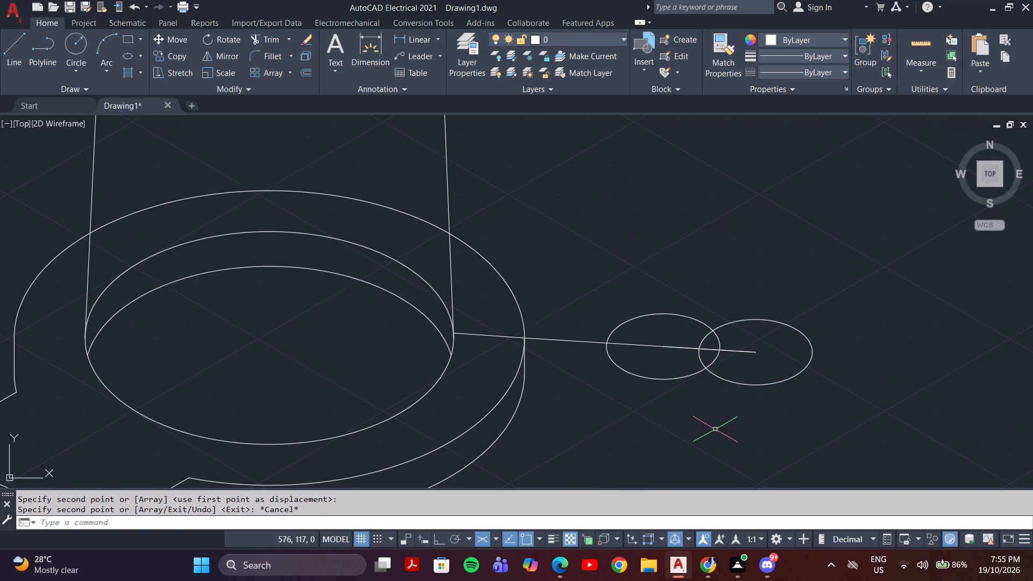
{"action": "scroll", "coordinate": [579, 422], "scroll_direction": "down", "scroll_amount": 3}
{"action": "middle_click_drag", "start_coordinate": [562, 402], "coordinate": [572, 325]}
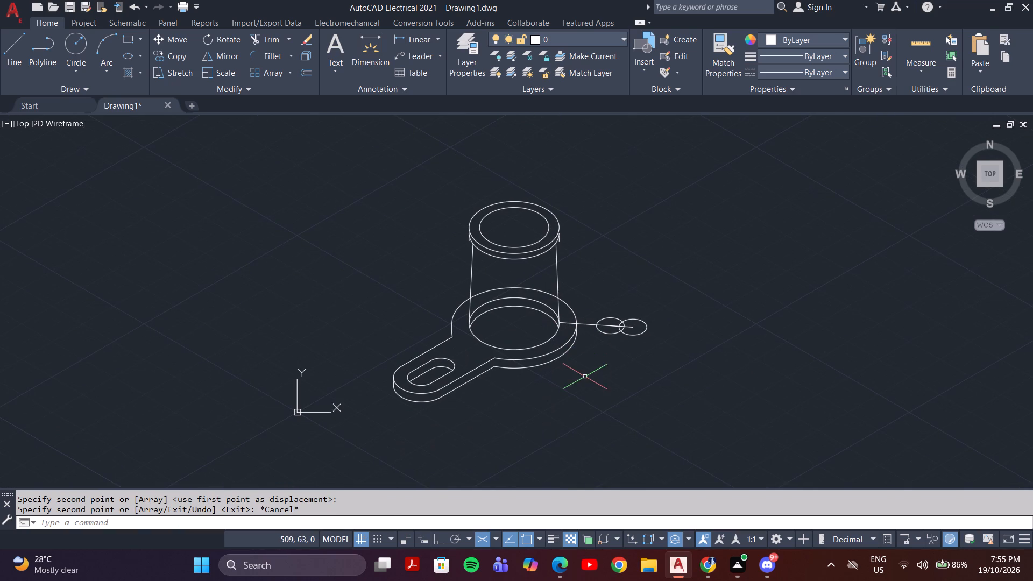
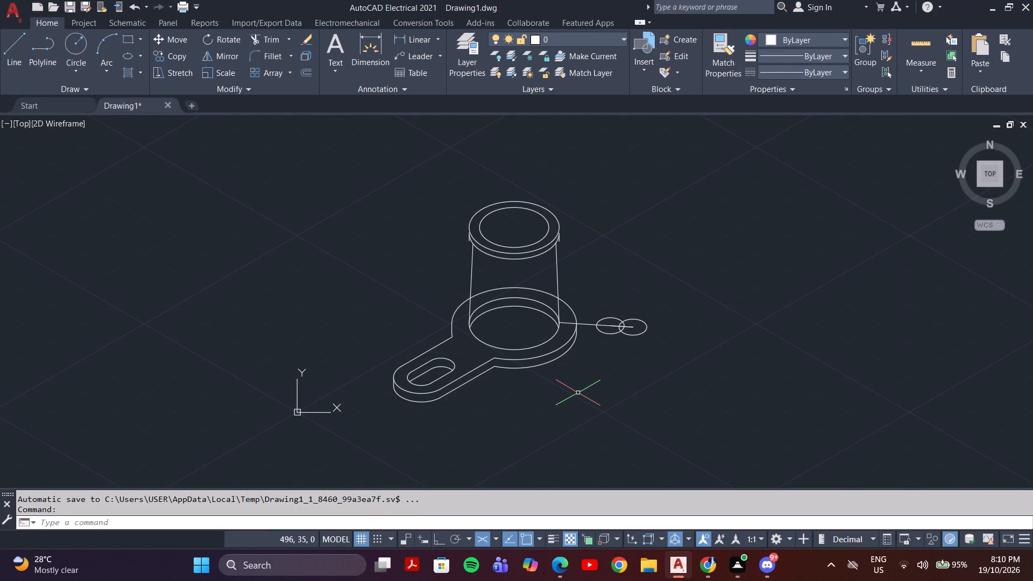
Draw two lines joining the upper and the lower edges of the two overlapping 20 mm radius isocircles.
{"action": "key", "text": "Escape"}
{"action": "key", "text": "Escape"}
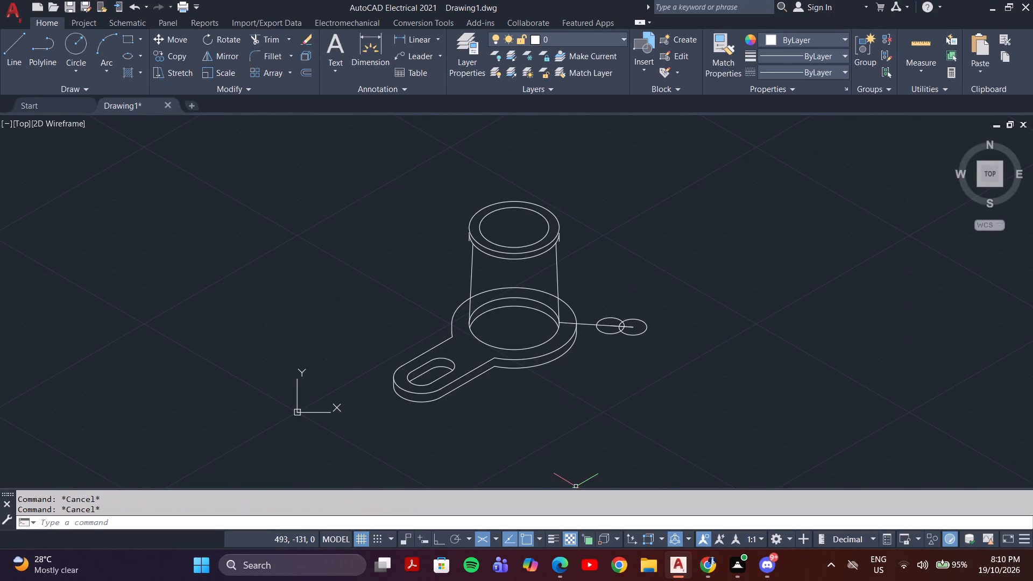
{"action": "key", "text": "l"}
{"action": "scroll", "coordinate": [618, 294], "scroll_direction": "up", "scroll_amount": 3}
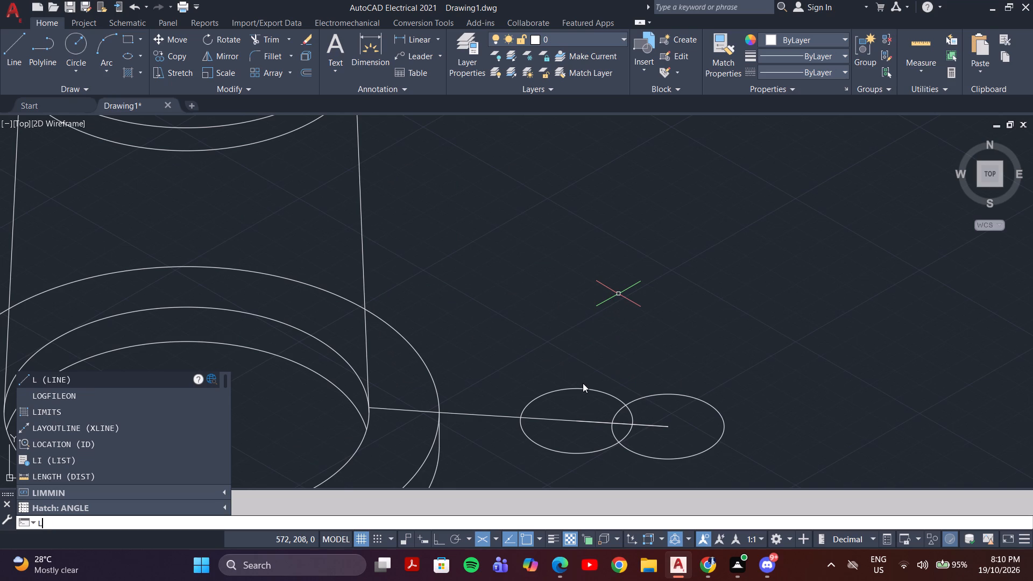
{"action": "key", "text": "Return"}
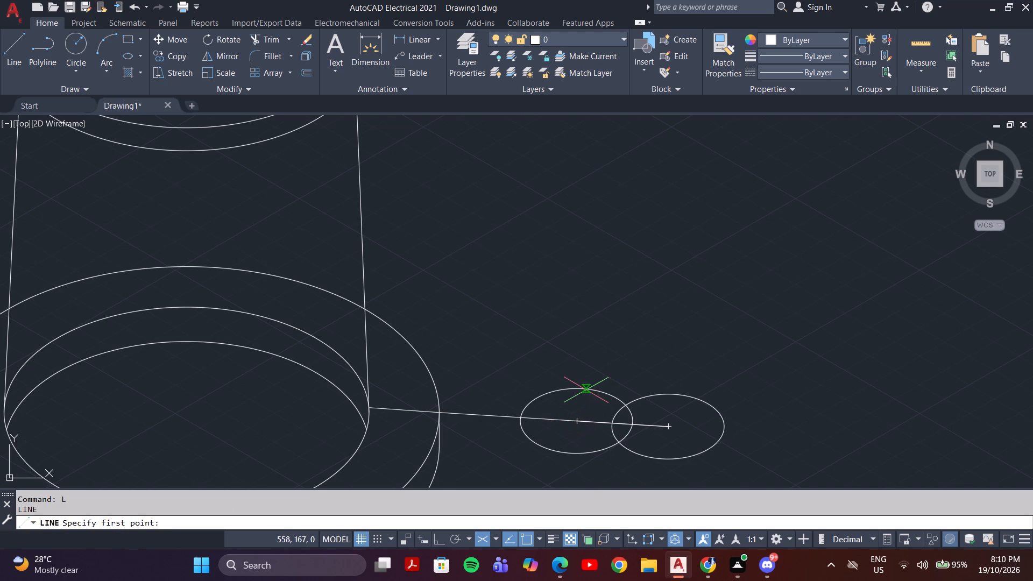
{"action": "left_click", "coordinate": [669, 393]}
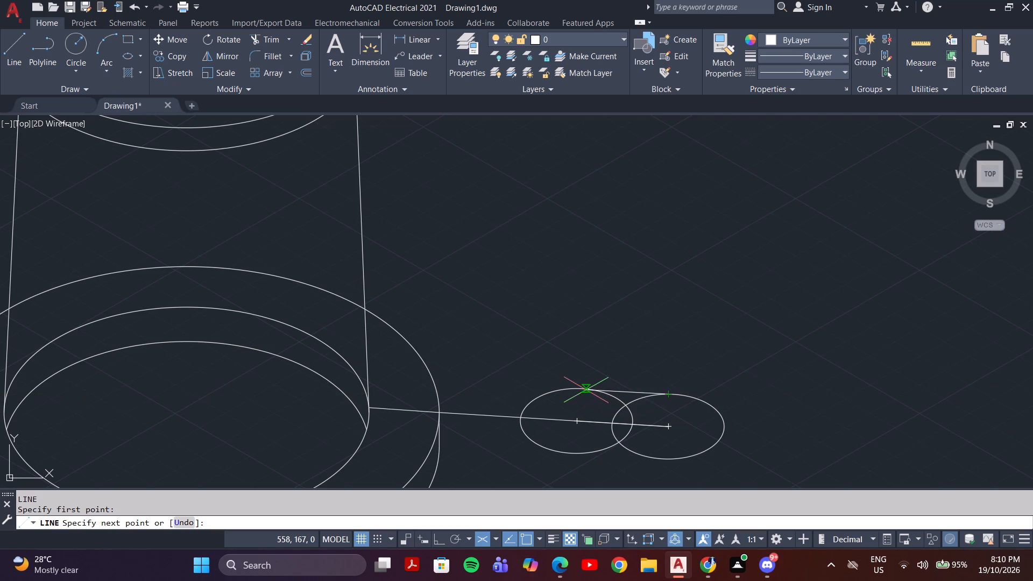
{"action": "left_click", "coordinate": [579, 388]}
{"action": "key", "text": "Escape"}
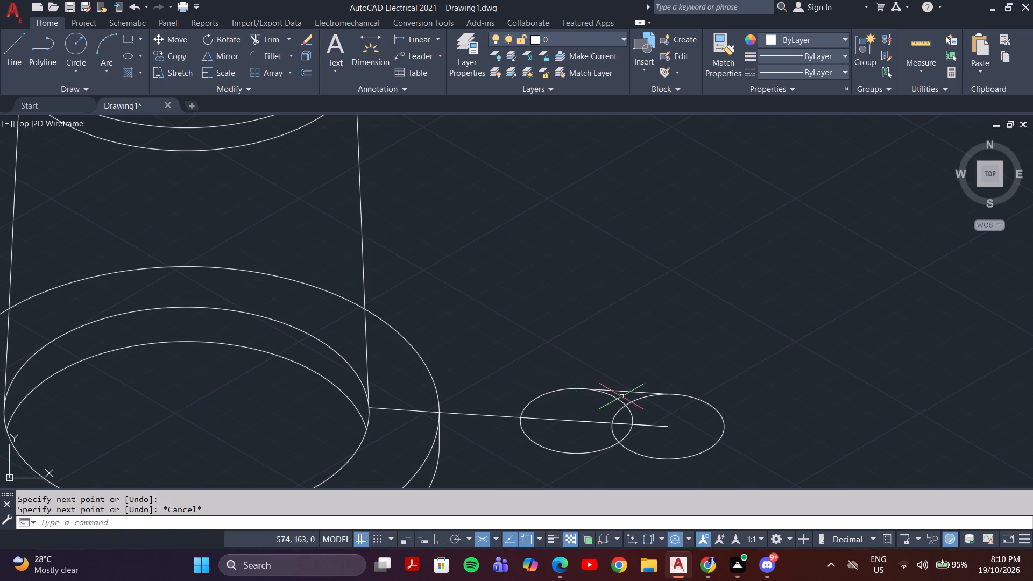
{"action": "key", "text": "Escape"}
{"action": "key", "text": "space"}
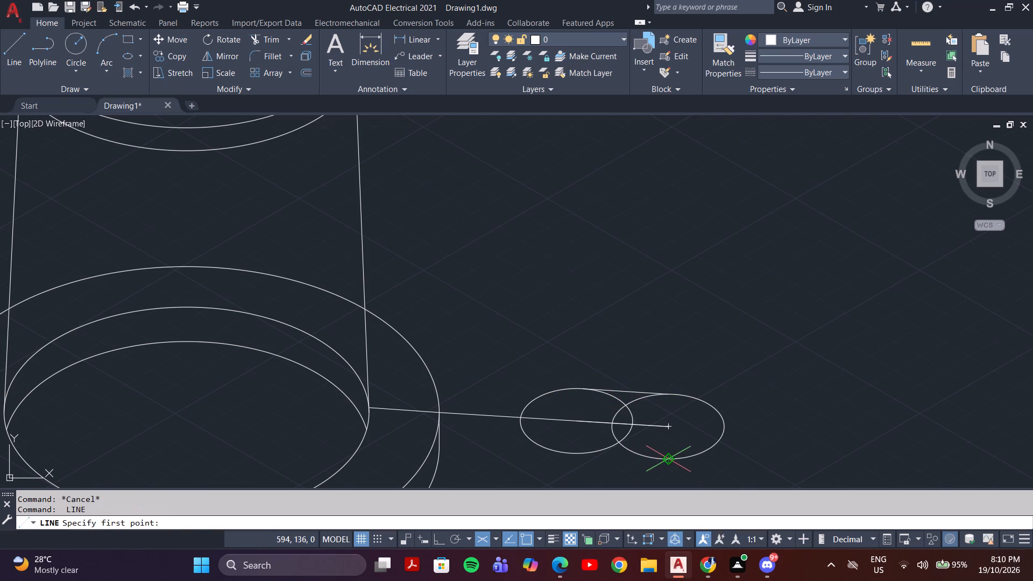
{"action": "left_click", "coordinate": [666, 460]}
{"action": "left_click", "coordinate": [569, 452]}
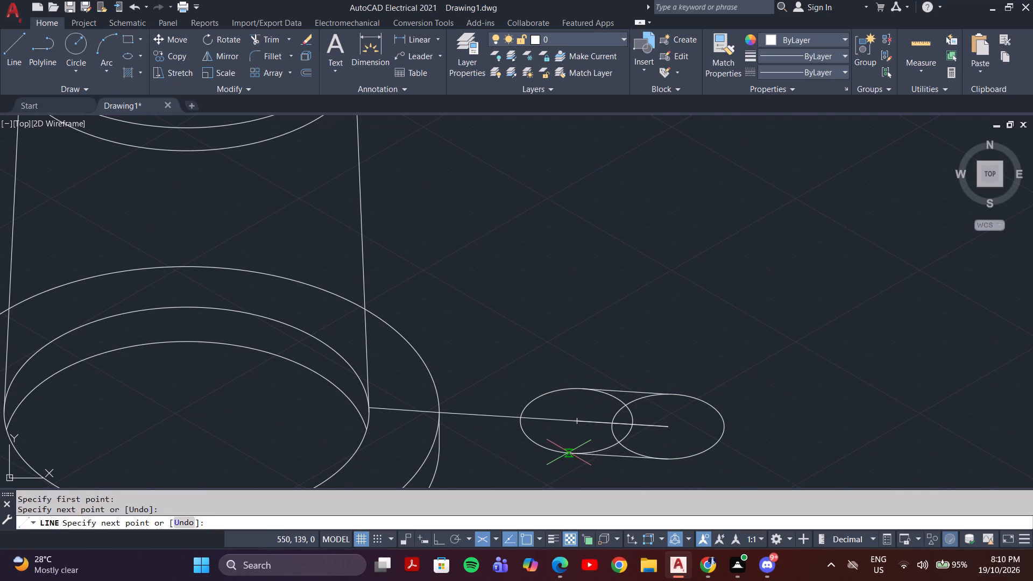
{"action": "key", "text": "Escape"}
Trim the inner arcs and the guide line inside the two joined isocircles, leaving a single slot outline.
{"action": "scroll", "coordinate": [601, 424], "scroll_direction": "up", "scroll_amount": 2}
{"action": "type", "text": "tr"}
{"action": "key", "text": "Return"}
{"action": "left_click_drag", "start_coordinate": [581, 388], "coordinate": [727, 433]}
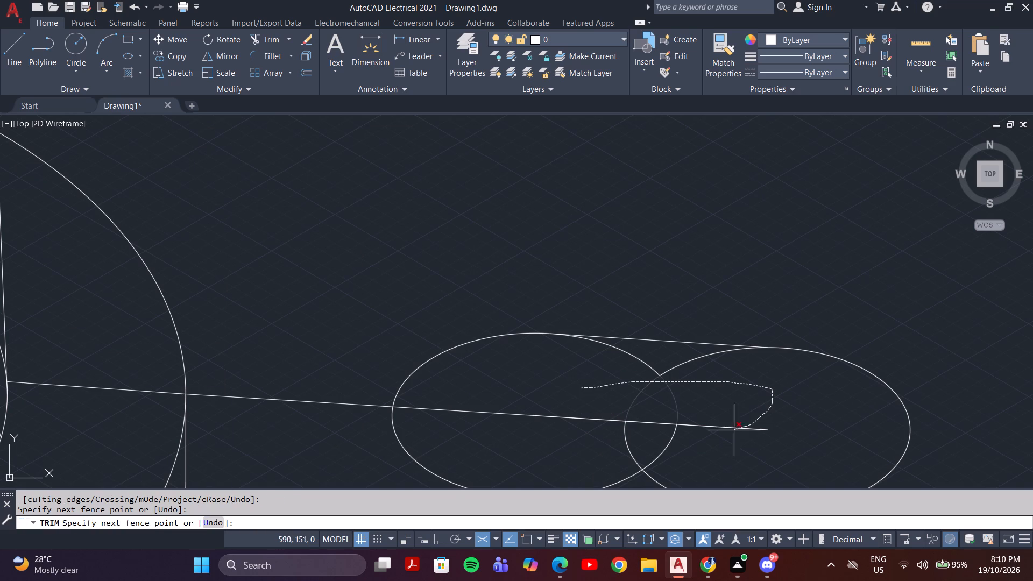
{"action": "left_click_drag", "start_coordinate": [727, 433], "coordinate": [573, 410]}
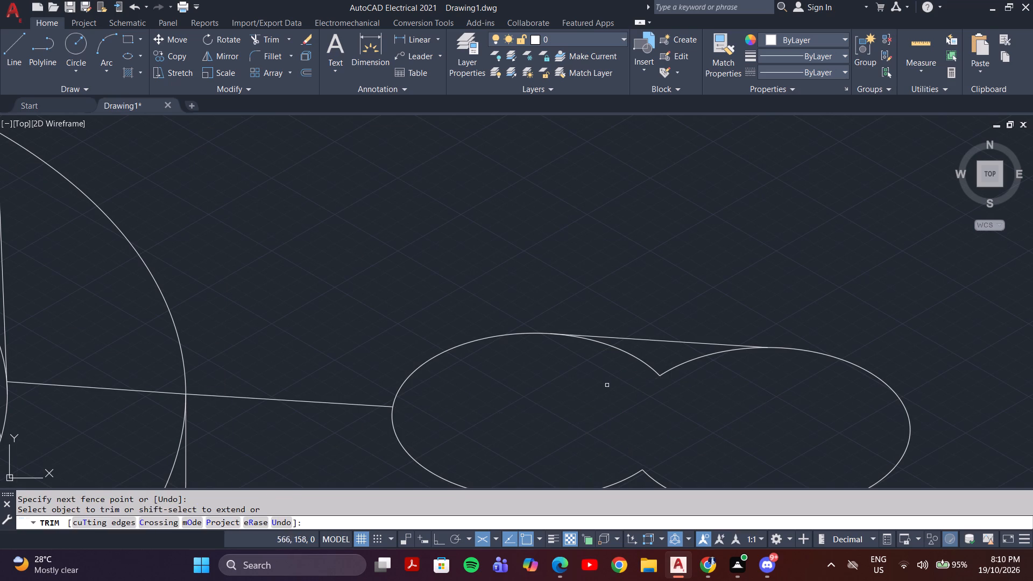
{"action": "left_click_drag", "start_coordinate": [612, 376], "coordinate": [748, 381]}
{"action": "scroll", "coordinate": [692, 430], "scroll_direction": "down", "scroll_amount": 1}
{"action": "left_click_drag", "start_coordinate": [688, 438], "coordinate": [636, 459]}
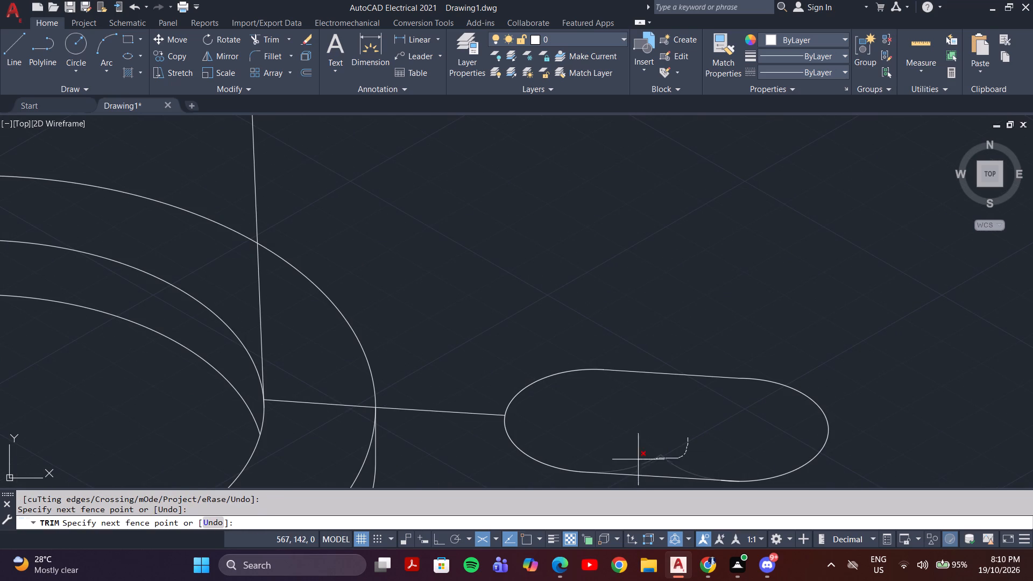
{"action": "left_click_drag", "start_coordinate": [636, 459], "coordinate": [623, 451]}
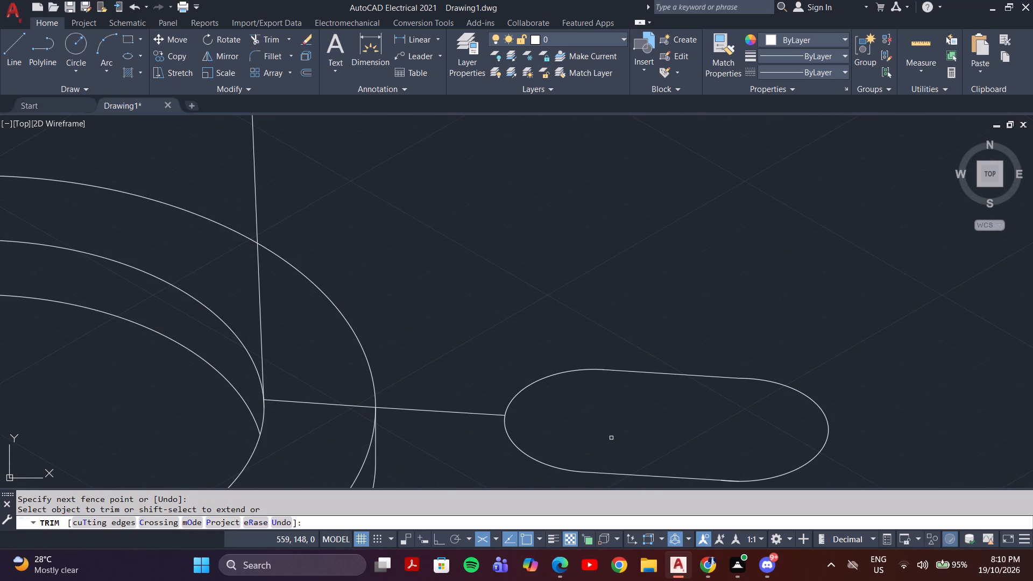
{"action": "scroll", "coordinate": [613, 439], "scroll_direction": "down", "scroll_amount": 2}
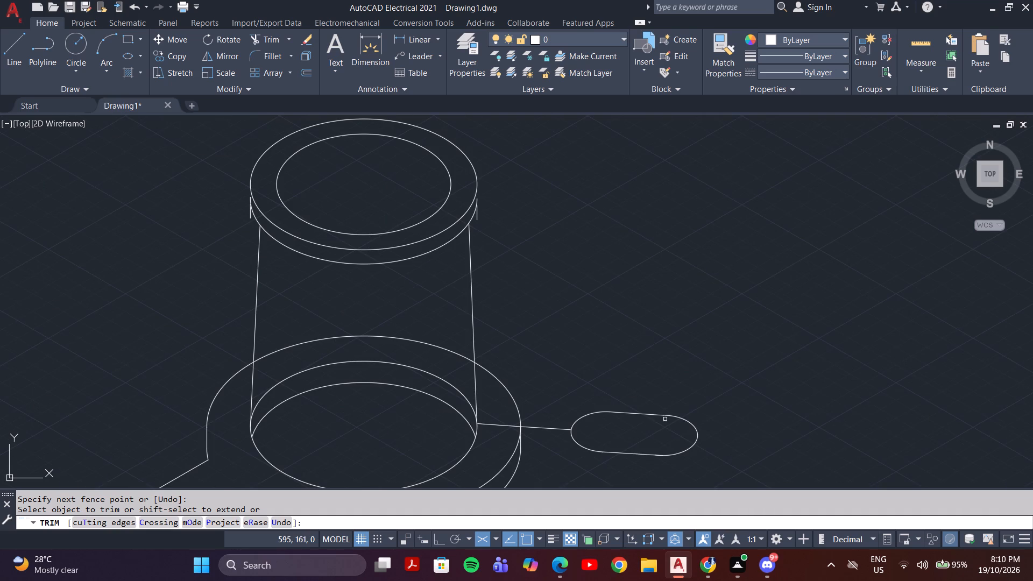
{"action": "middle_click_drag", "start_coordinate": [656, 415], "coordinate": [692, 323]}
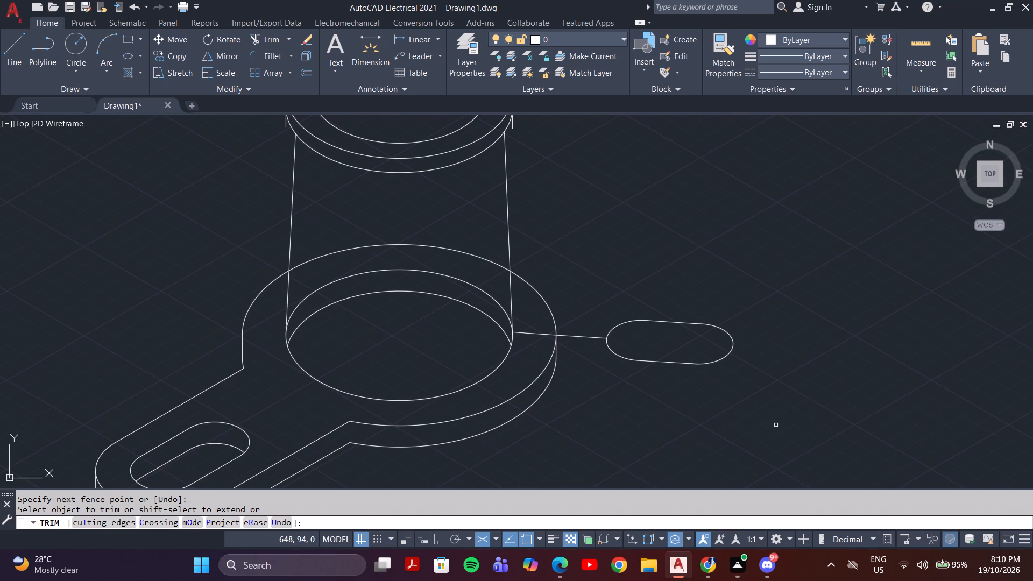
{"action": "key", "text": "Escape"}
{"action": "key", "text": "Escape"}
{"action": "key", "text": "Escape"}
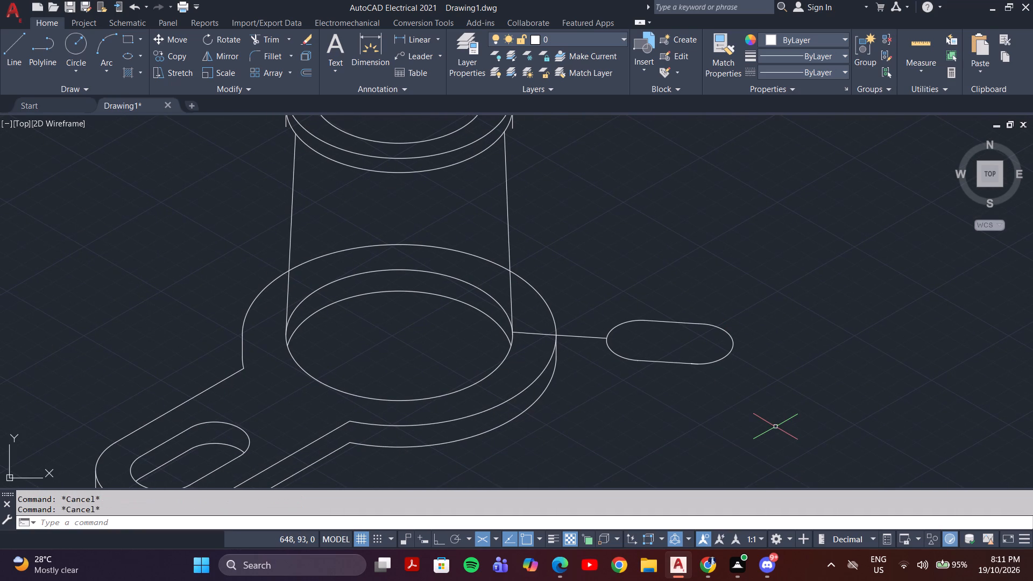
{"action": "key", "text": "Escape"}
{"action": "key", "text": "Escape"}
{"action": "key", "text": "Escape"}
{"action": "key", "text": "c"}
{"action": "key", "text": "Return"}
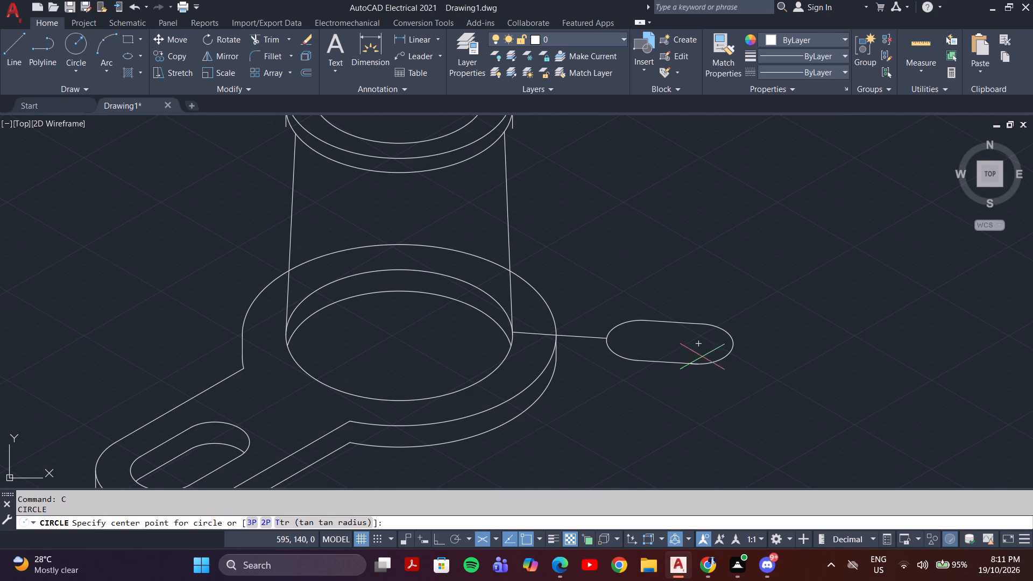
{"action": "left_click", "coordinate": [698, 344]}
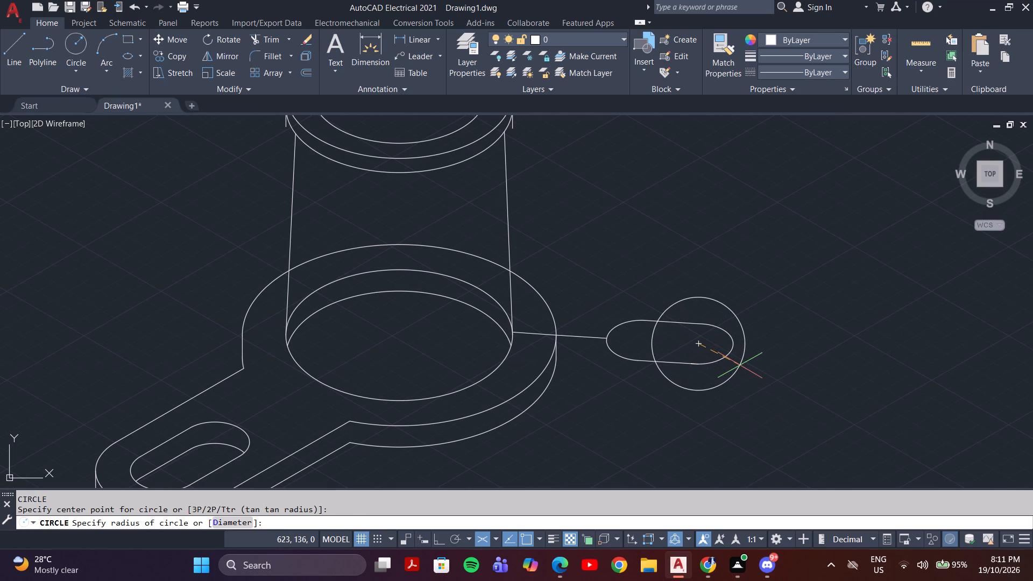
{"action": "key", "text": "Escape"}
Draw an isocircle of radius 20 mm centred on the centre of the slot outline's outer end arc.
{"action": "left_click", "coordinate": [125, 52]}
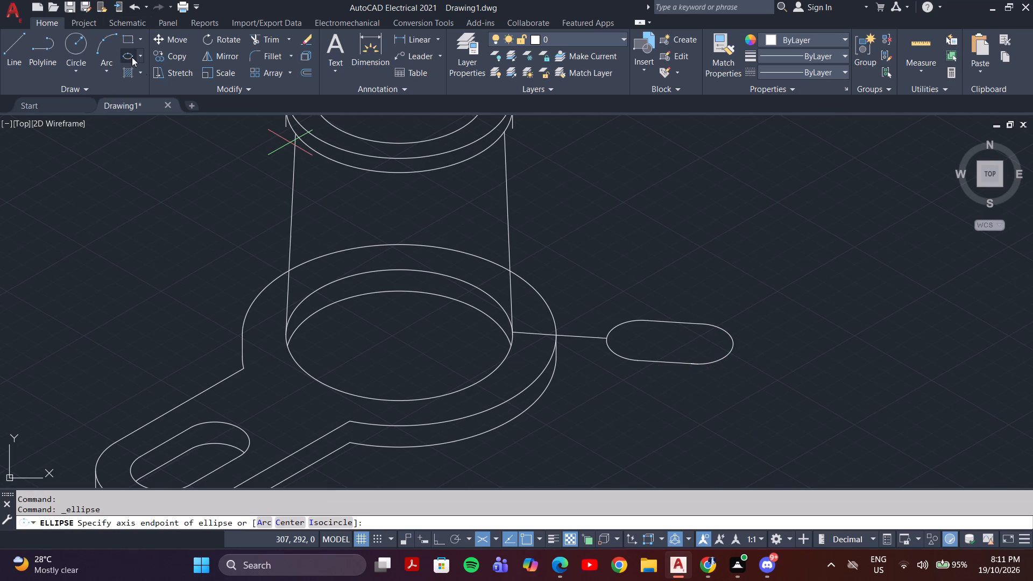
{"action": "left_click", "coordinate": [335, 522]}
{"action": "left_click", "coordinate": [698, 343]}
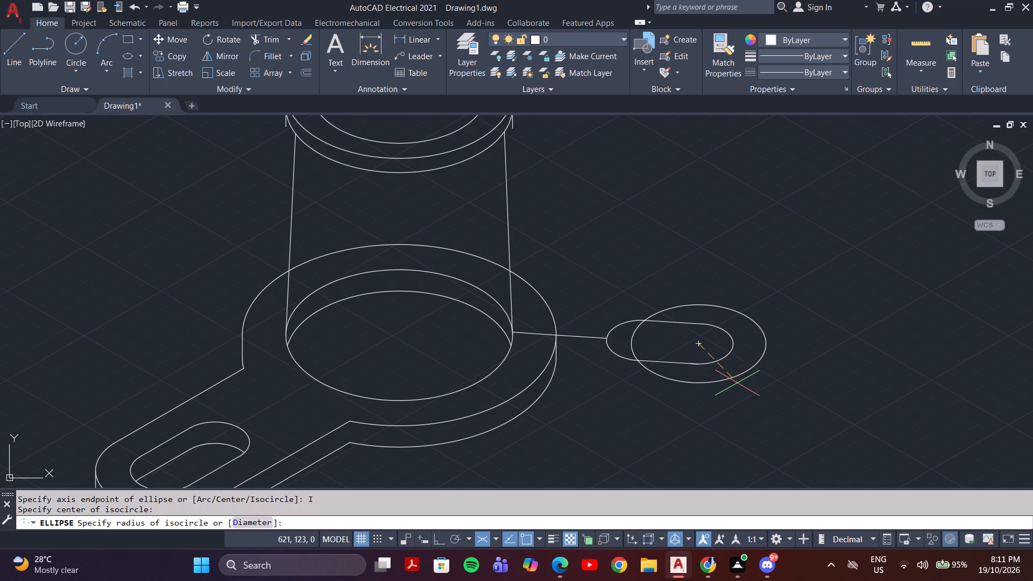
{"action": "type", "text": "20"}
{"action": "key", "text": "Return"}
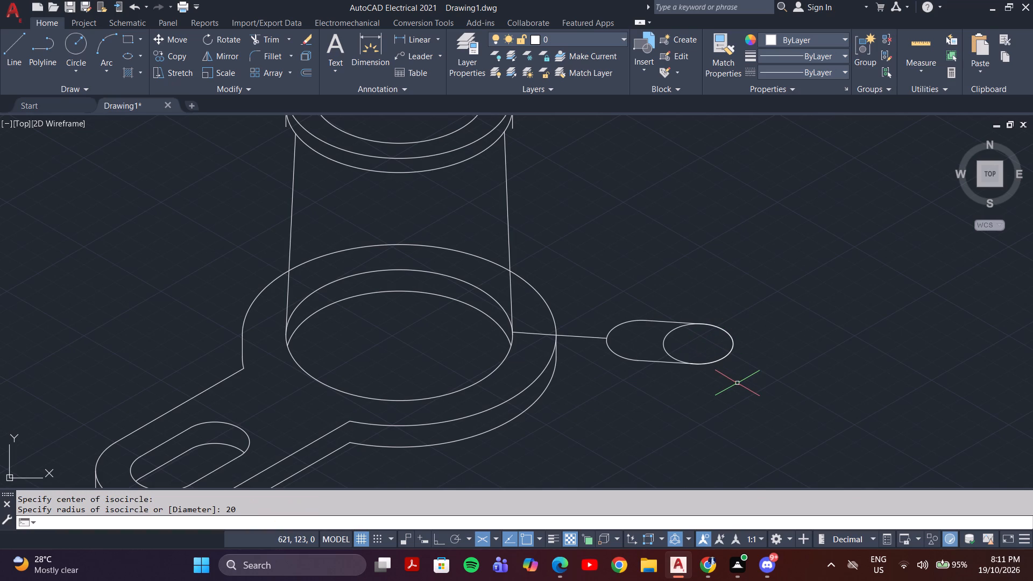
Trim the new isocircle's portion inside the slot outline and the overlap near the lower line's outer end.
{"action": "left_click", "coordinate": [661, 347]}
{"action": "left_click", "coordinate": [669, 348]}
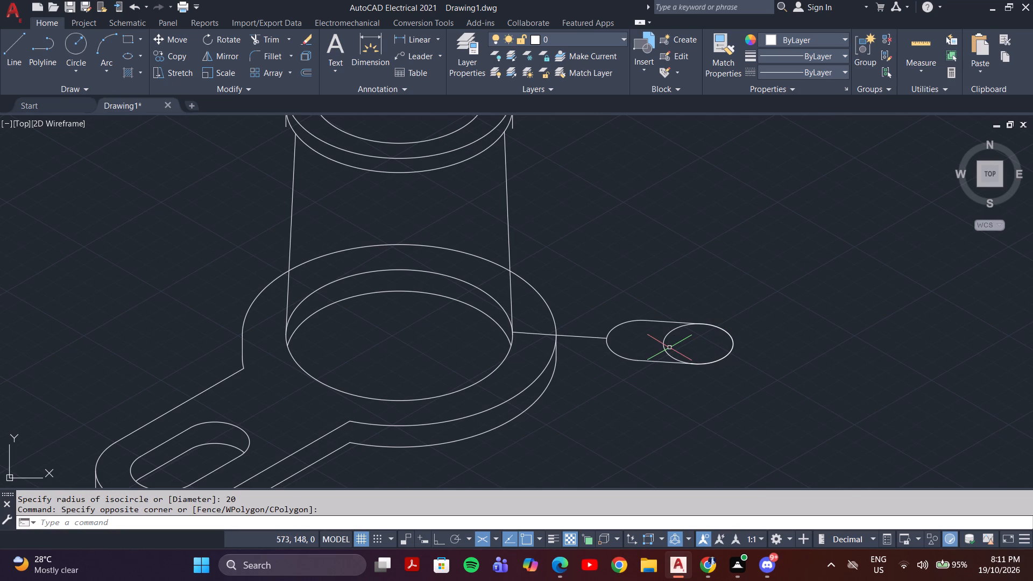
{"action": "type", "text": "tr"}
{"action": "key", "text": "Return"}
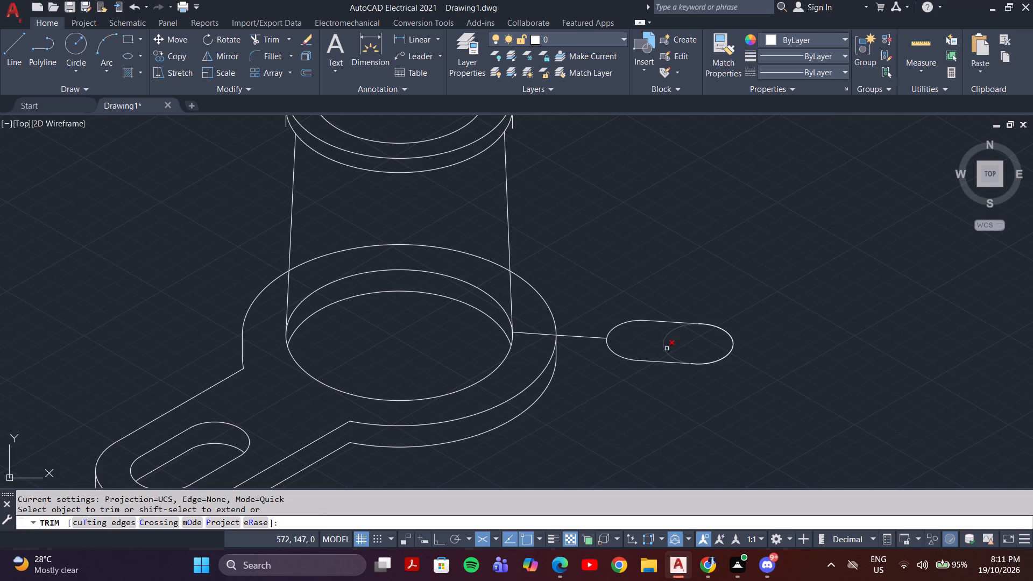
{"action": "left_click", "coordinate": [667, 349]}
{"action": "scroll", "coordinate": [729, 352], "scroll_direction": "up", "scroll_amount": 3}
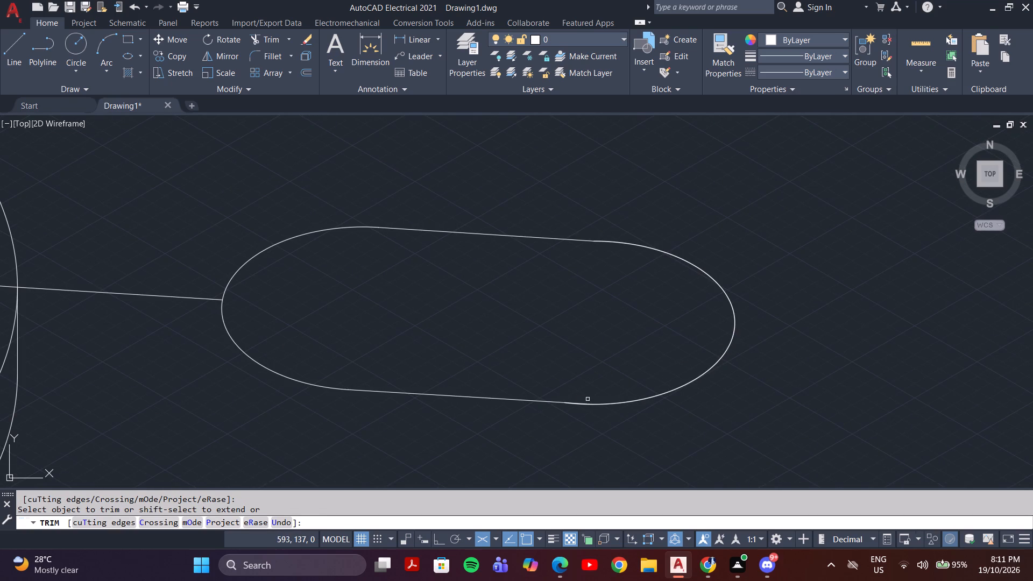
{"action": "scroll", "coordinate": [579, 400], "scroll_direction": "up", "scroll_amount": 4}
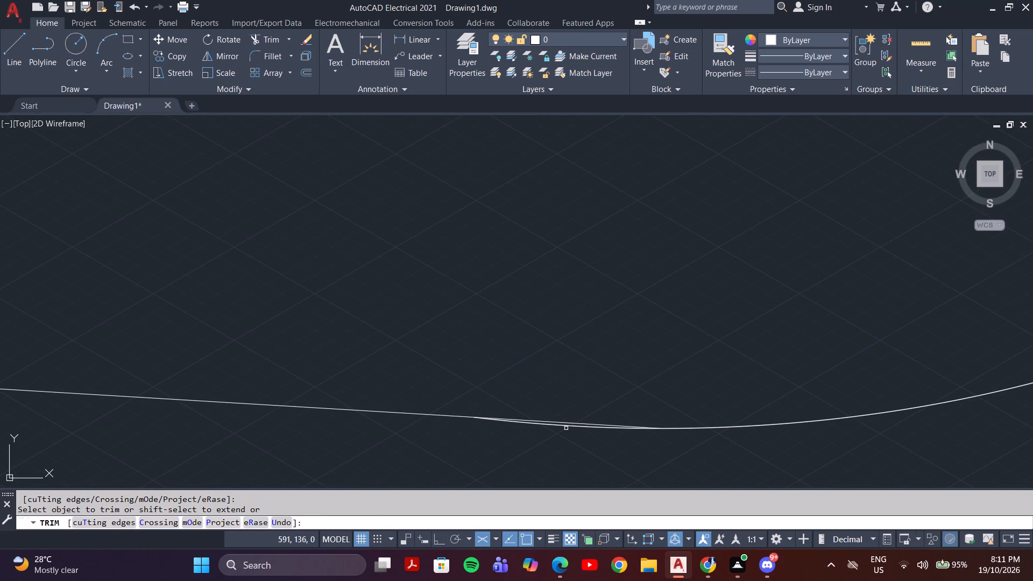
{"action": "left_click", "coordinate": [567, 427]}
{"action": "scroll", "coordinate": [780, 402], "scroll_direction": "down", "scroll_amount": 3}
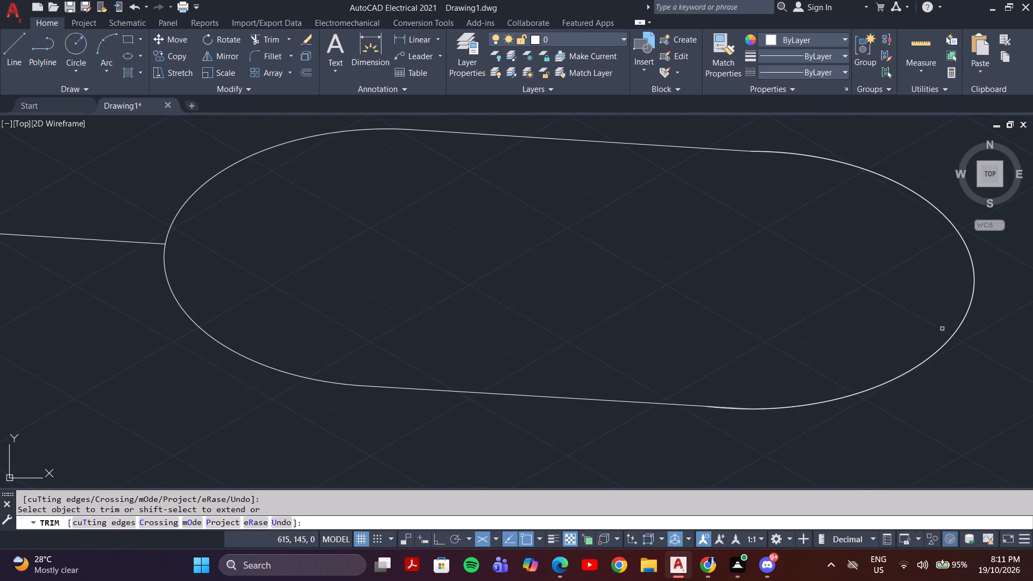
{"action": "key", "text": "Escape"}
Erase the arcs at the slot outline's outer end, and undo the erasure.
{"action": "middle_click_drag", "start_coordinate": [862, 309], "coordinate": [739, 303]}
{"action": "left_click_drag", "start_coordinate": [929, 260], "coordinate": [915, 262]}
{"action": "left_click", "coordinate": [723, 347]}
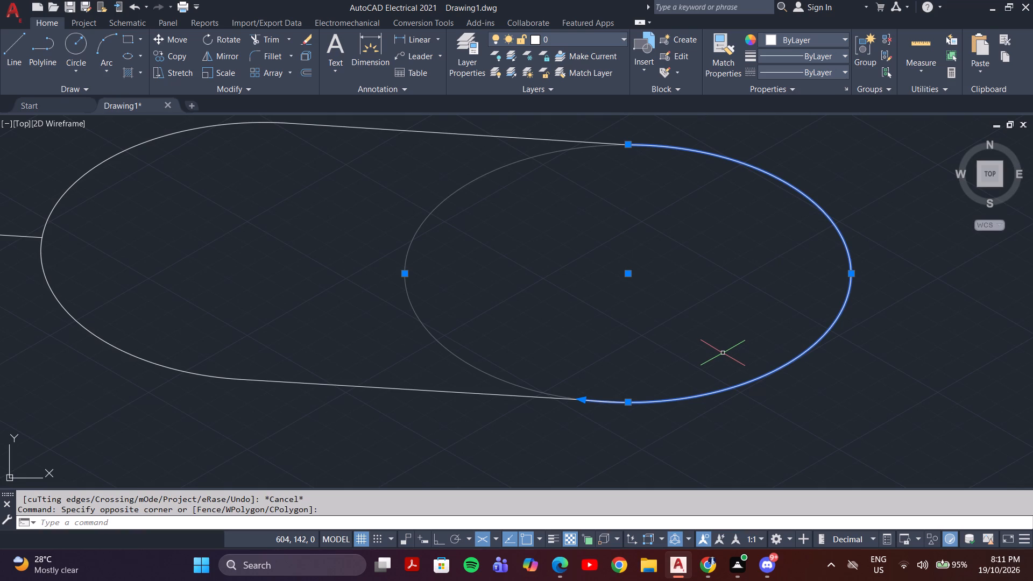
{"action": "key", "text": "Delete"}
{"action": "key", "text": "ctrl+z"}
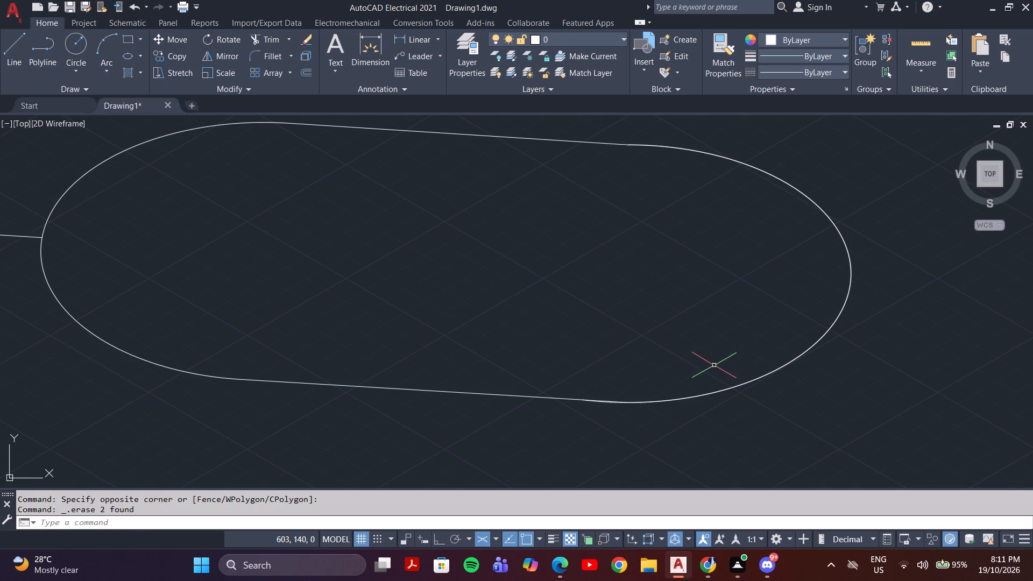
Select the whole slot outline beside the base, without the guide line leading to it.
{"action": "scroll", "coordinate": [526, 316], "scroll_direction": "down", "scroll_amount": 3}
{"action": "middle_click_drag", "start_coordinate": [560, 299], "coordinate": [732, 383]}
{"action": "scroll", "coordinate": [727, 352], "scroll_direction": "up", "scroll_amount": 4}
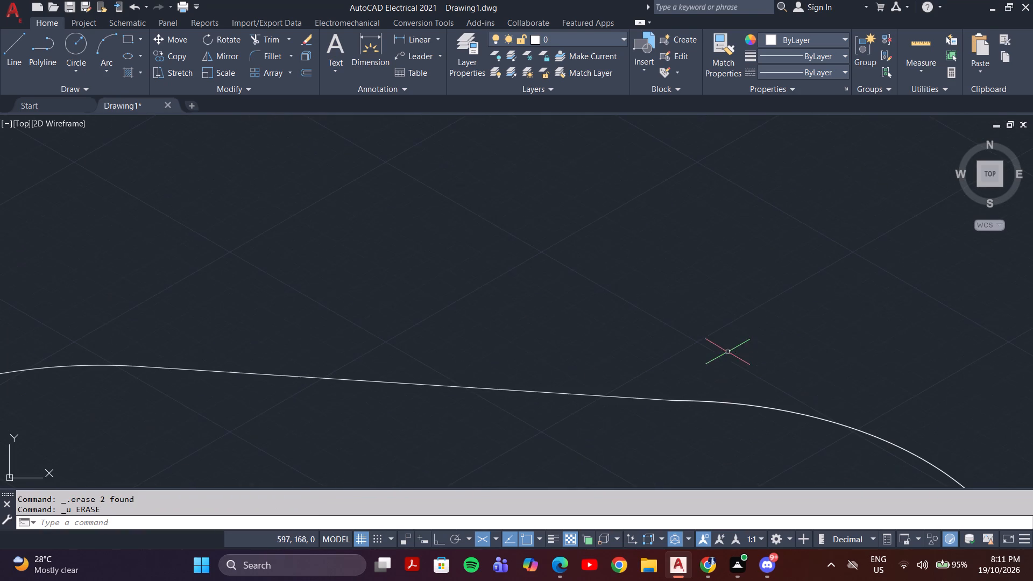
{"action": "middle_click_drag", "start_coordinate": [820, 381], "coordinate": [683, 281]}
{"action": "scroll", "coordinate": [685, 286], "scroll_direction": "down", "scroll_amount": 4}
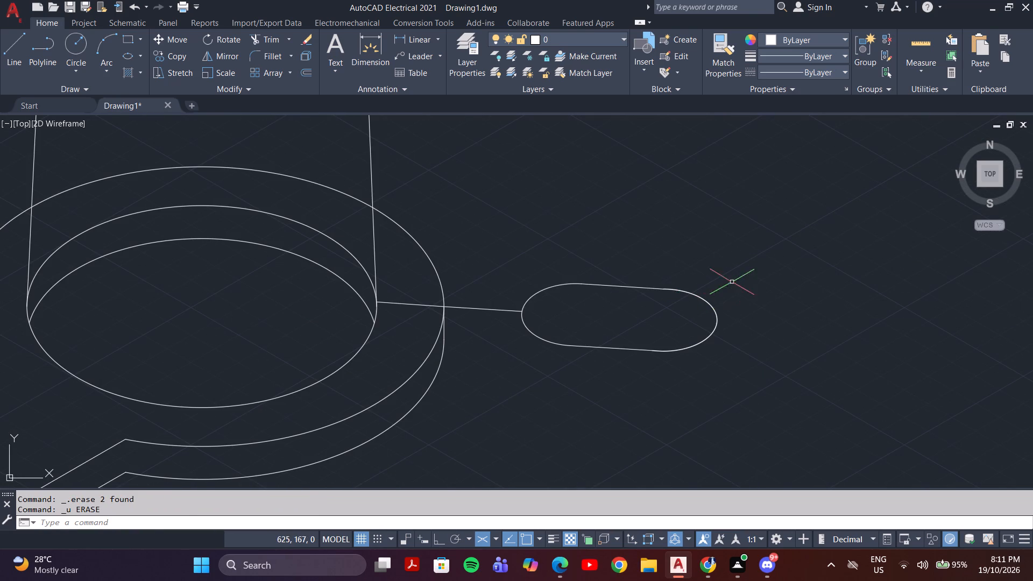
{"action": "left_click", "coordinate": [737, 253]}
{"action": "left_click", "coordinate": [545, 360]}
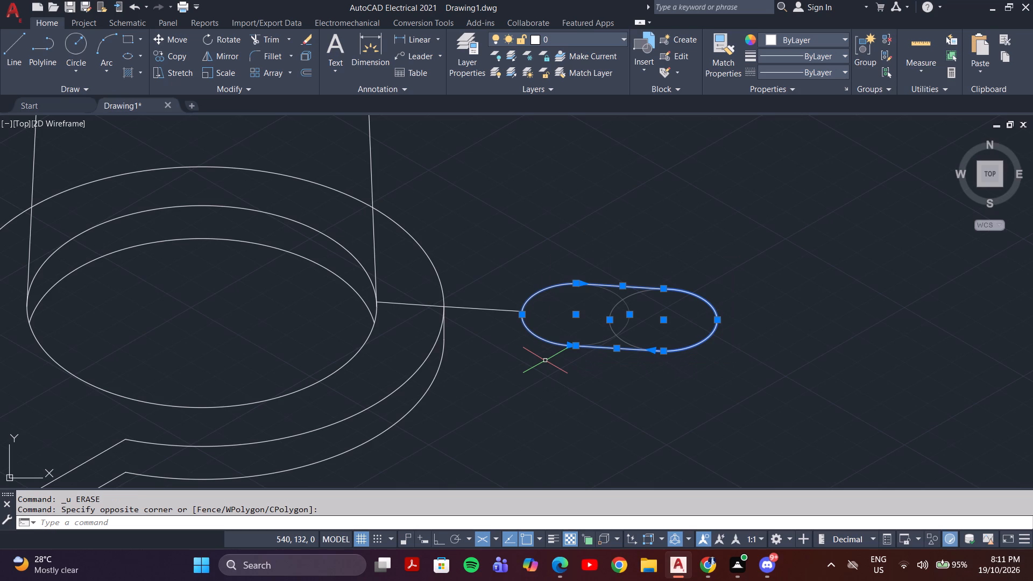
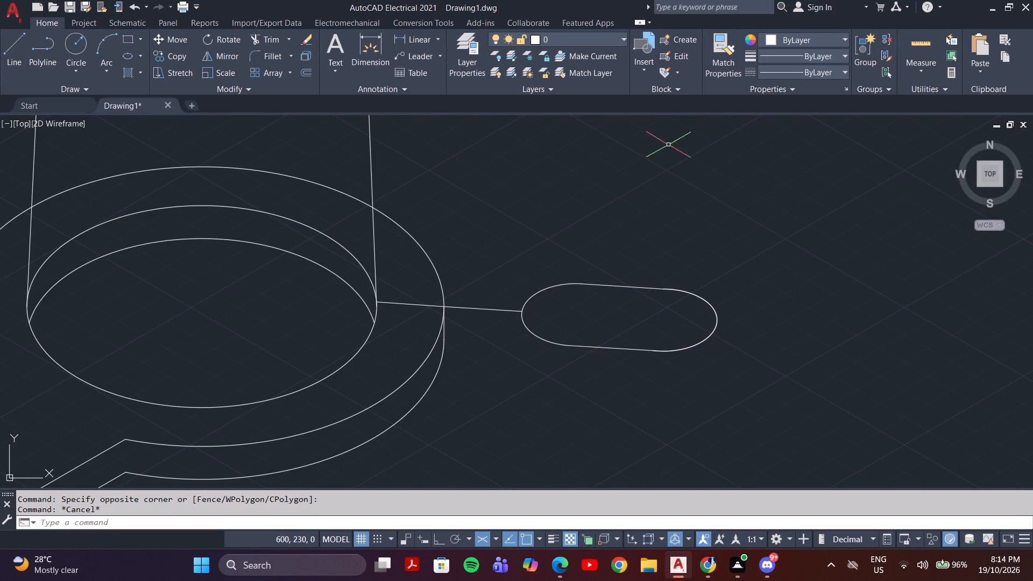
Draw an isocircle of radius 40 mm centred on the centre of the slot outline's outer end arc.
{"action": "middle_click_drag", "start_coordinate": [207, 297], "coordinate": [649, 175]}
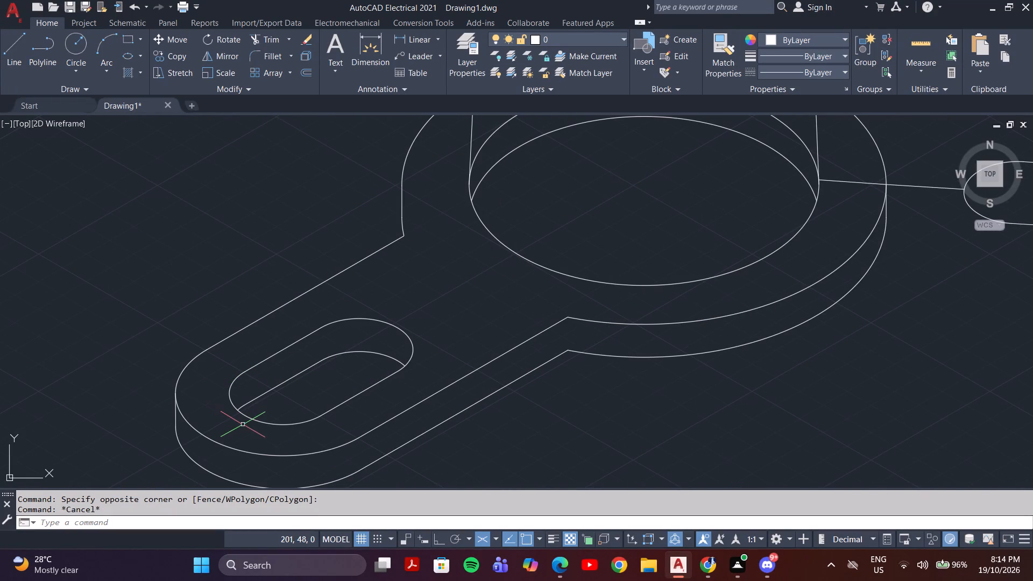
{"action": "left_click", "coordinate": [129, 62]}
{"action": "left_click", "coordinate": [140, 53]}
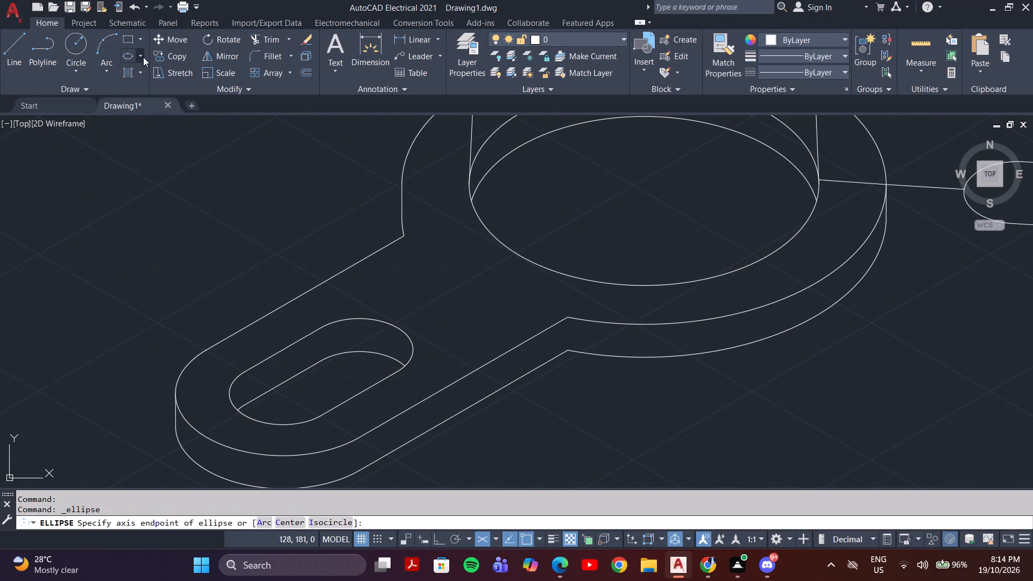
{"action": "left_click", "coordinate": [342, 524]}
{"action": "middle_click_drag", "start_coordinate": [862, 387], "coordinate": [66, 402]}
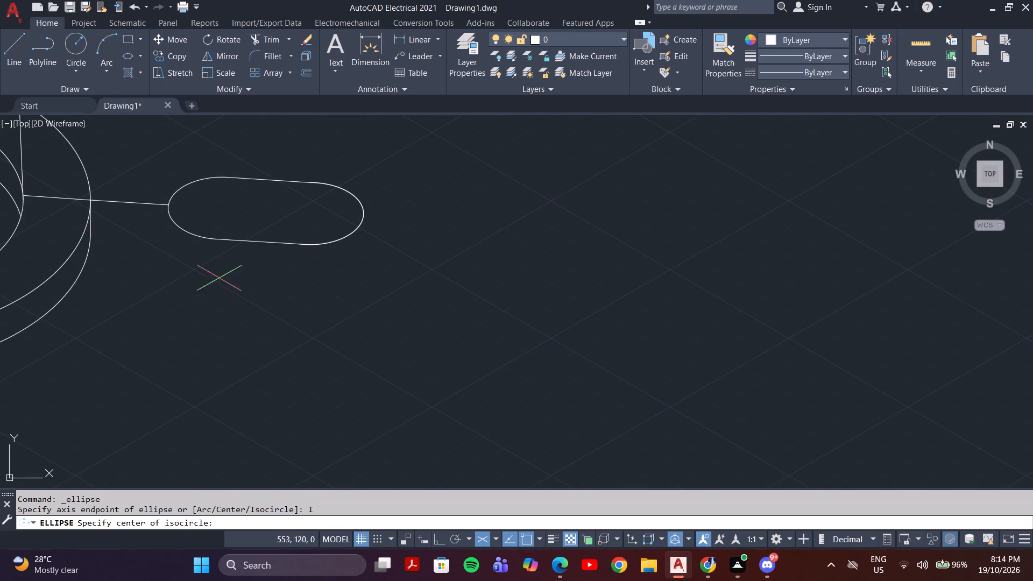
{"action": "left_click", "coordinate": [308, 212]}
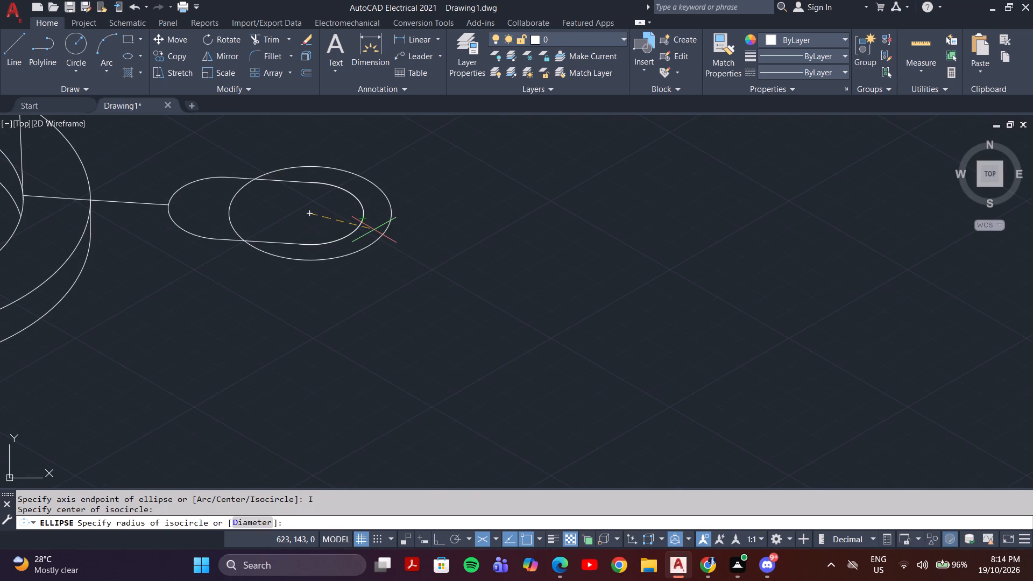
{"action": "type", "text": "40"}
{"action": "key", "text": "Return"}
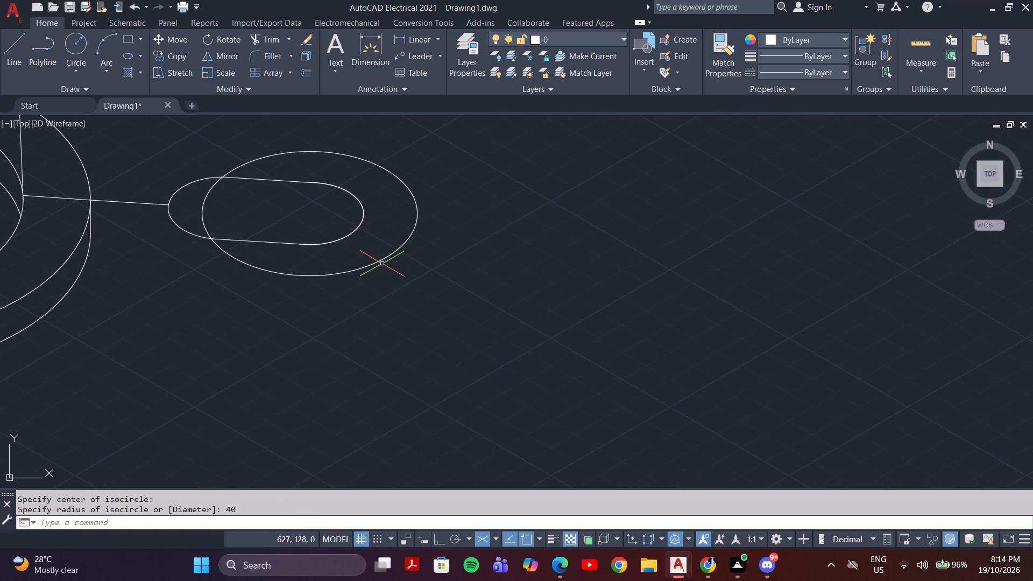
{"action": "scroll", "coordinate": [382, 265], "scroll_direction": "up", "scroll_amount": 1}
{"action": "scroll", "coordinate": [382, 265], "scroll_direction": "down", "scroll_amount": 2}
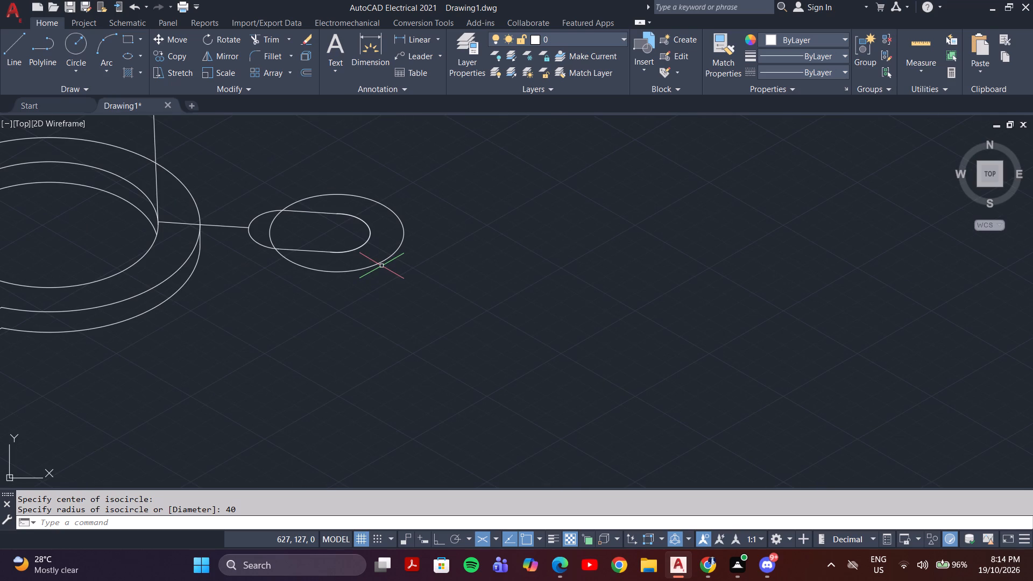
{"action": "key", "text": "Escape"}
Select the 40 mm radius isocircle together with the slot outline's outer end arc.
{"action": "left_click", "coordinate": [412, 191]}
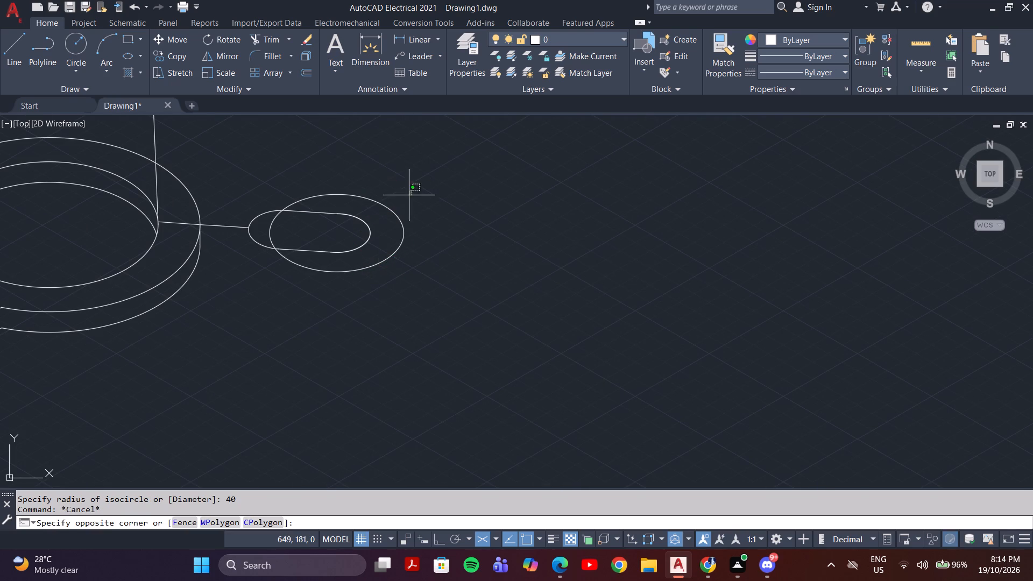
{"action": "left_click", "coordinate": [367, 270]}
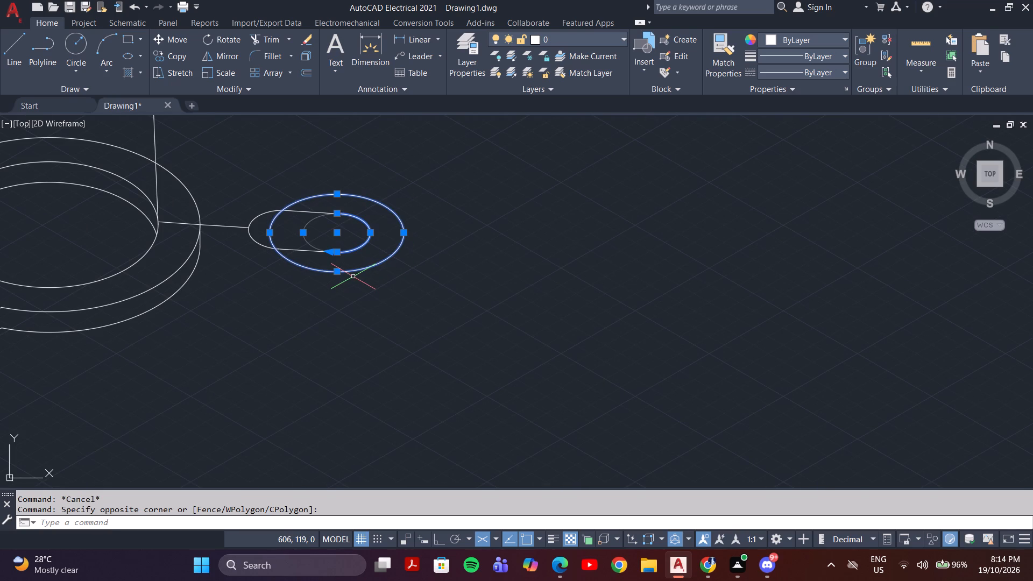
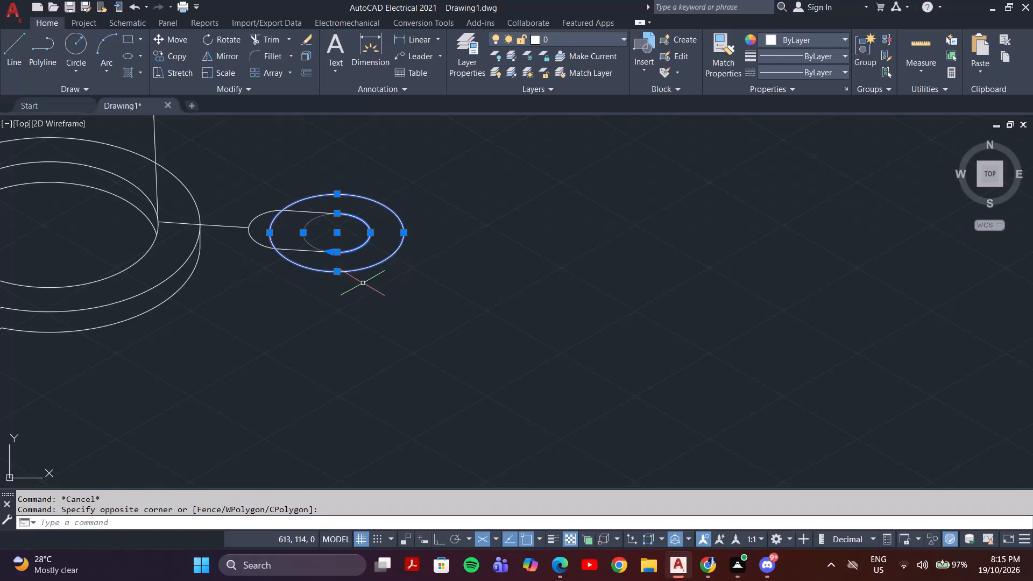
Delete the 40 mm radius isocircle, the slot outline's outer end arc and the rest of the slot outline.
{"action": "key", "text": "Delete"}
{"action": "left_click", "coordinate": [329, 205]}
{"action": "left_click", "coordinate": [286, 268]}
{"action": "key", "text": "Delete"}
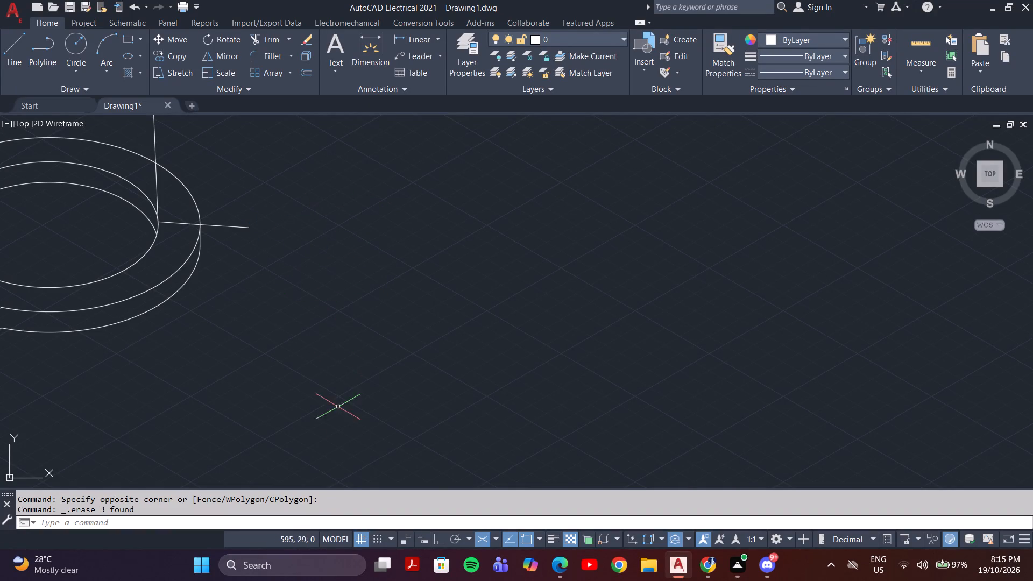
Undo the deletions and the earlier slot construction back to the bare centre line extending from the cylinder.
{"action": "key", "text": "ctrl+z"}
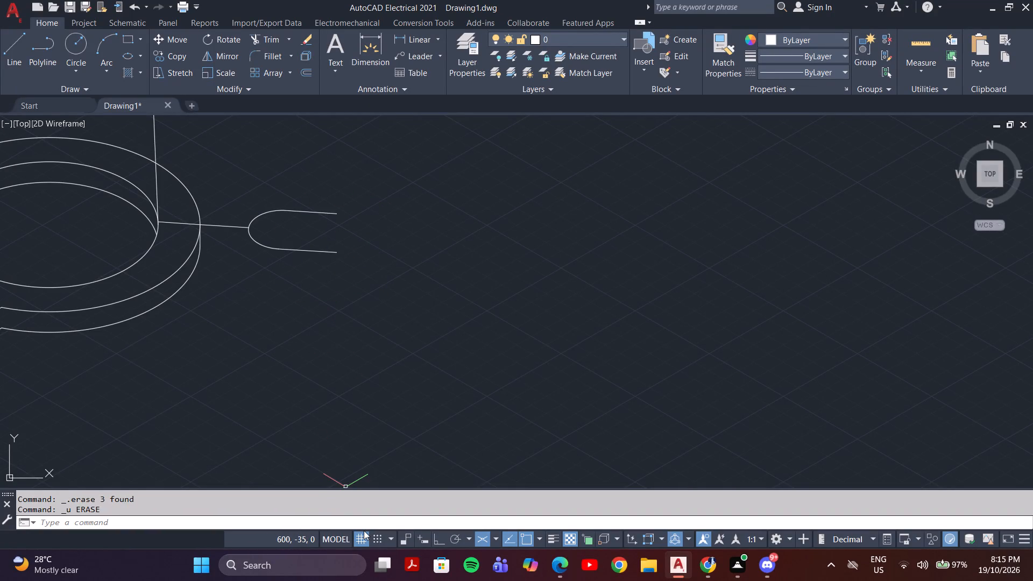
{"action": "key", "text": "ctrl+z"}
{"action": "key", "text": "ctrl+z"}
{"action": "key", "text": "ctrl+z"}
{"action": "key", "text": "ctrl+z"}
{"action": "key", "text": "ctrl+z"}
{"action": "key", "text": "ctrl+z"}
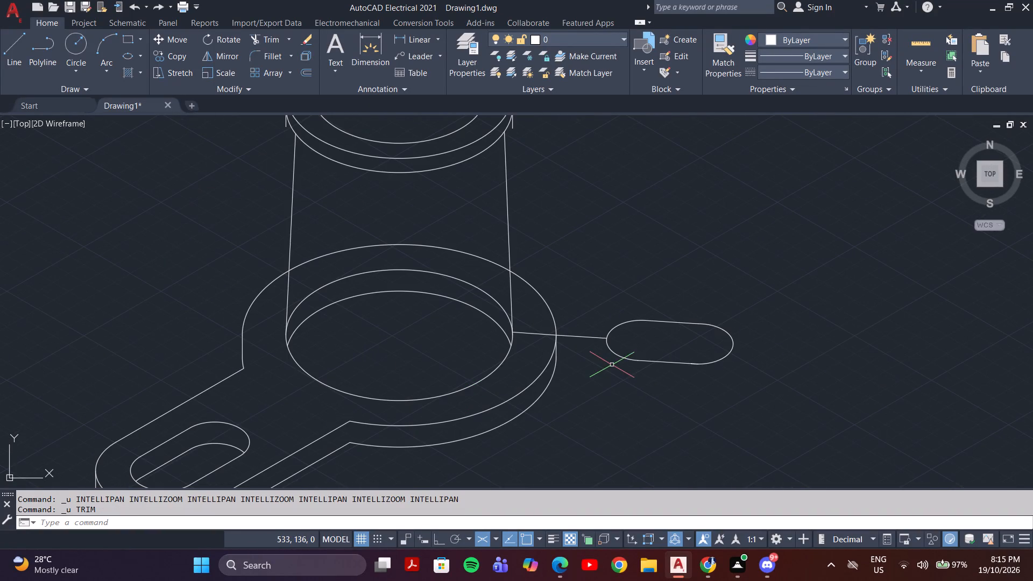
{"action": "key", "text": "ctrl+z"}
{"action": "key", "text": "ctrl+z"}
{"action": "key", "text": "ctrl+z"}
{"action": "key", "text": "ctrl+z"}
{"action": "key", "text": "ctrl+z"}
{"action": "key", "text": "ctrl+z"}
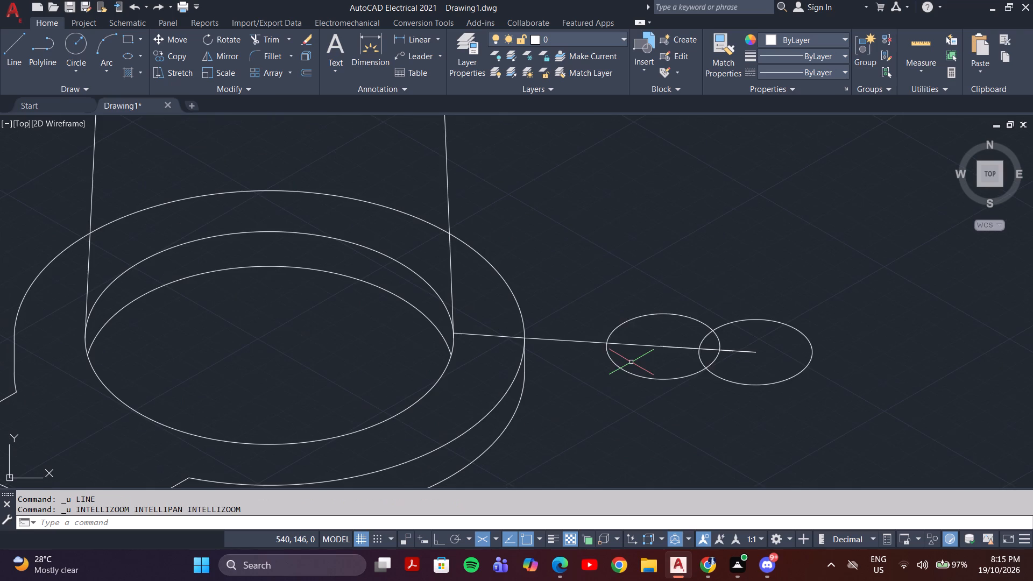
{"action": "key", "text": "ctrl+z"}
{"action": "key", "text": "ctrl+z"}
{"action": "key", "text": "ctrl+z"}
{"action": "key", "text": "Escape"}
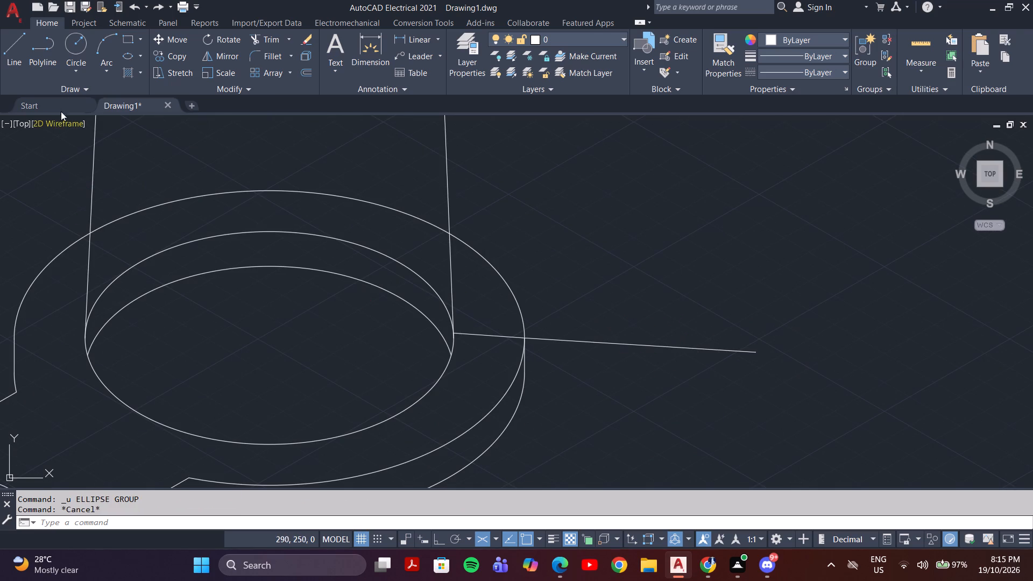
Draw an isocircle of radius 20 mm centred on the outer end of the centre line.
{"action": "left_click", "coordinate": [130, 52]}
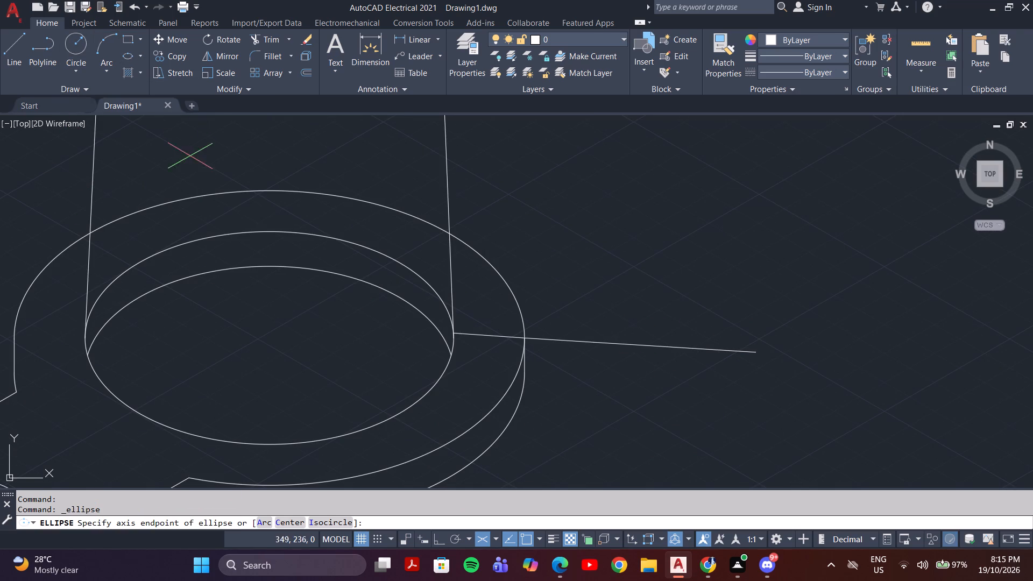
{"action": "left_click", "coordinate": [327, 520]}
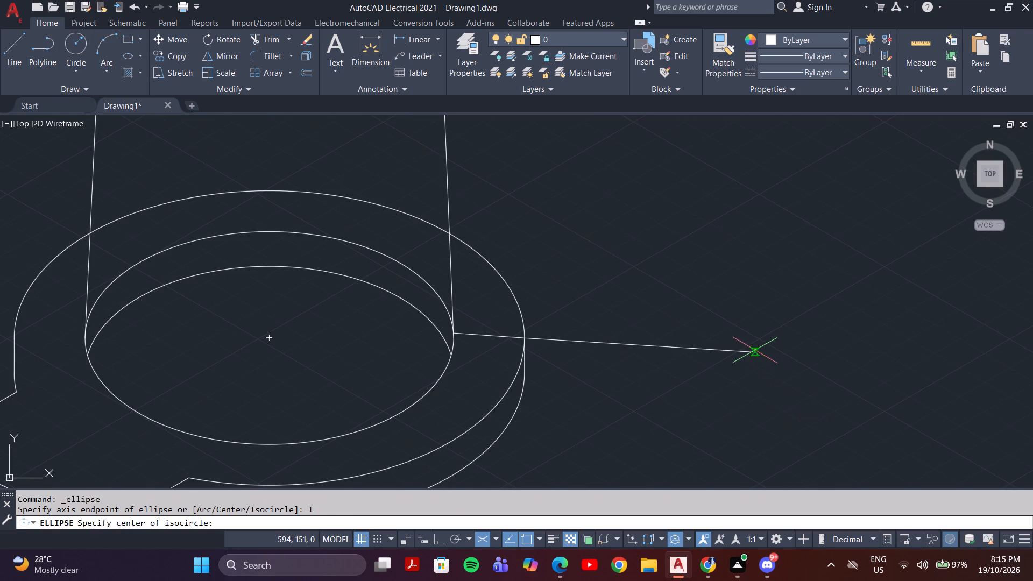
{"action": "left_click", "coordinate": [754, 351]}
{"action": "type", "text": "20"}
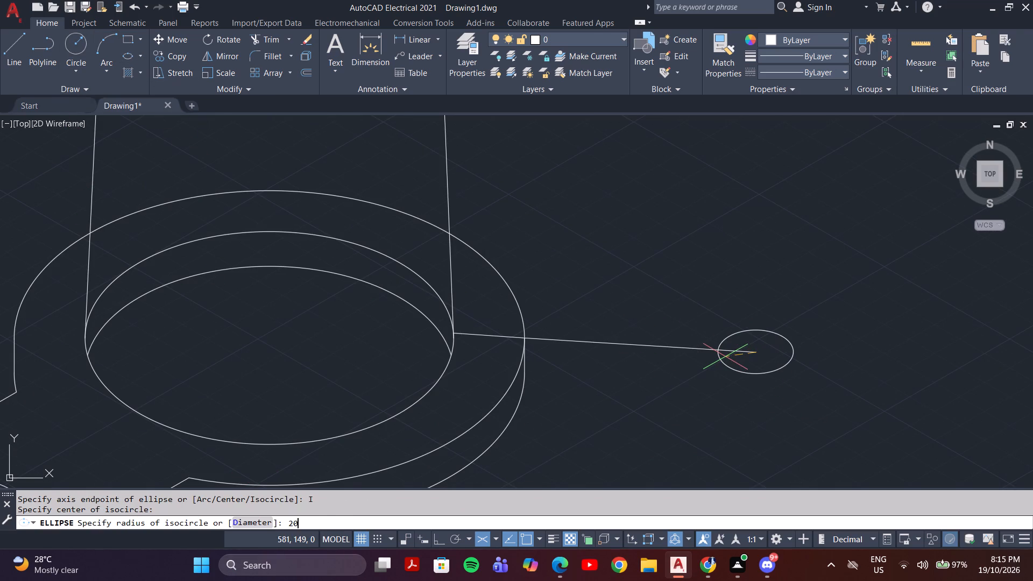
{"action": "key", "text": "Return"}
{"action": "left_click", "coordinate": [808, 365]}
{"action": "key", "text": "Escape"}
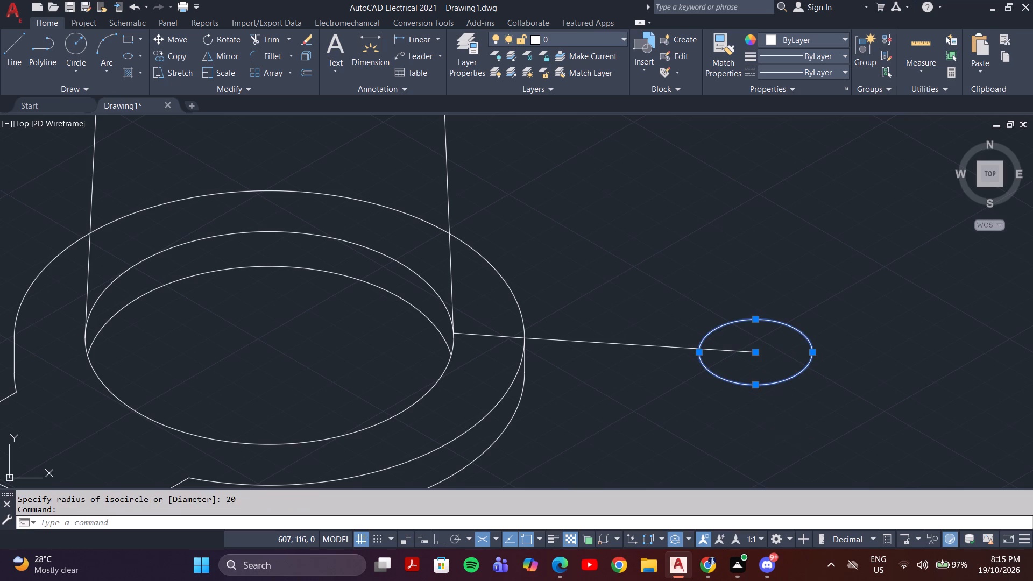
Draw a 40 mm line from the isocircle's centre back along the centre line towards the cylinder.
{"action": "key", "text": "l"}
{"action": "key", "text": "Return"}
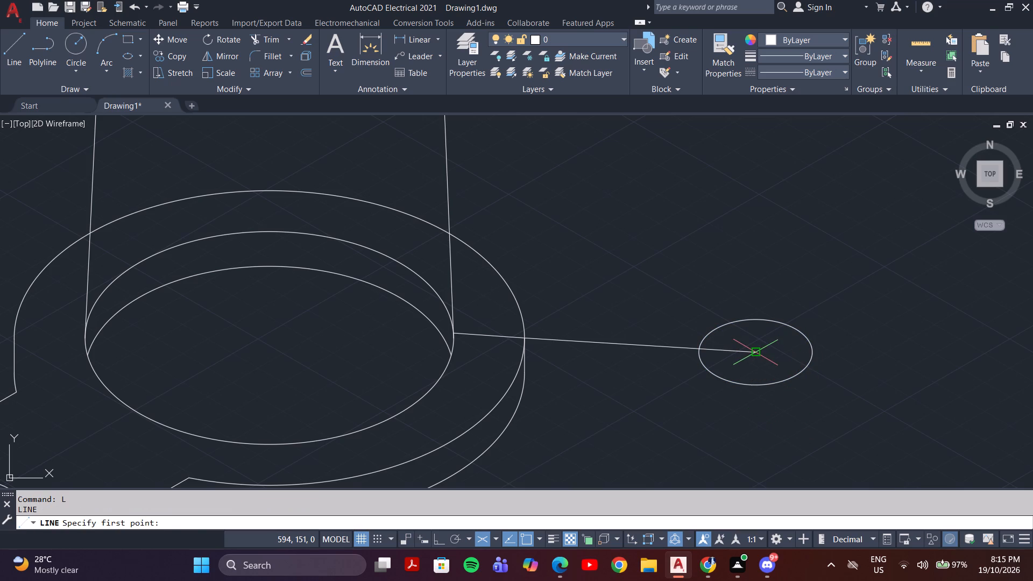
{"action": "left_click", "coordinate": [755, 353]}
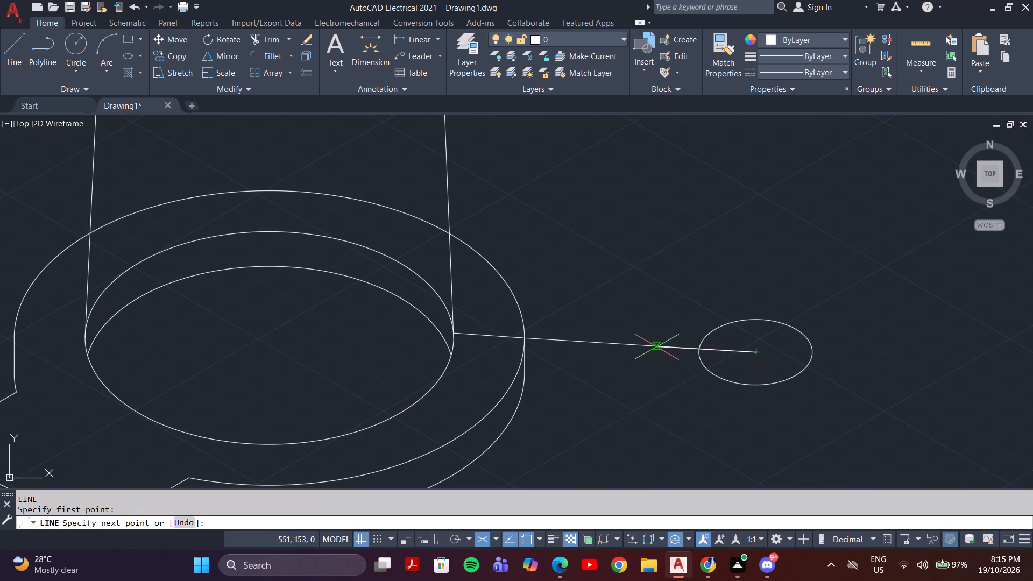
{"action": "type", "text": "40"}
{"action": "key", "text": "Return"}
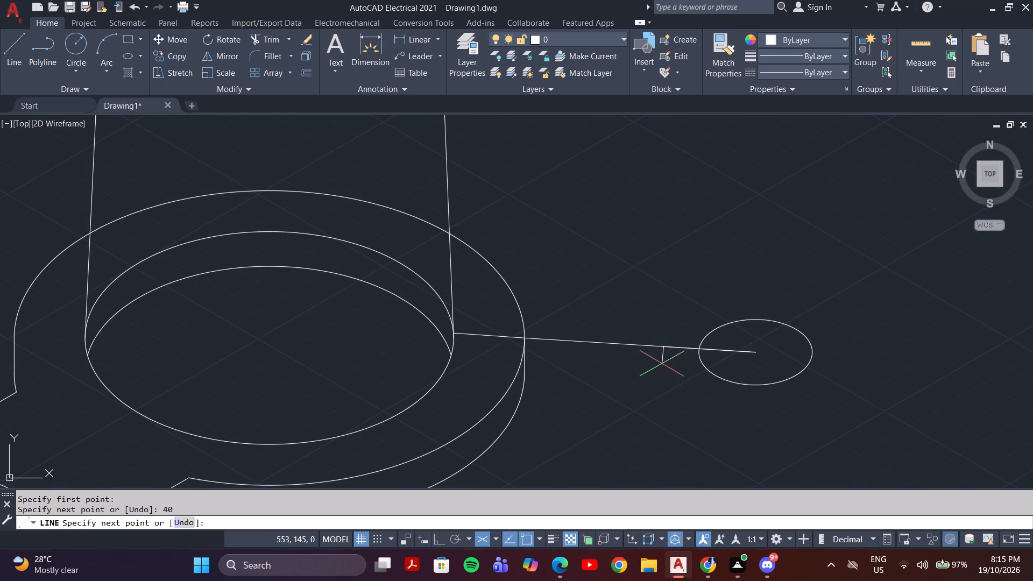
{"action": "key", "text": "Escape"}
Copy the 20 mm radius isocircle from its centre to the inner end of the 40 mm line.
{"action": "left_click", "coordinate": [723, 322]}
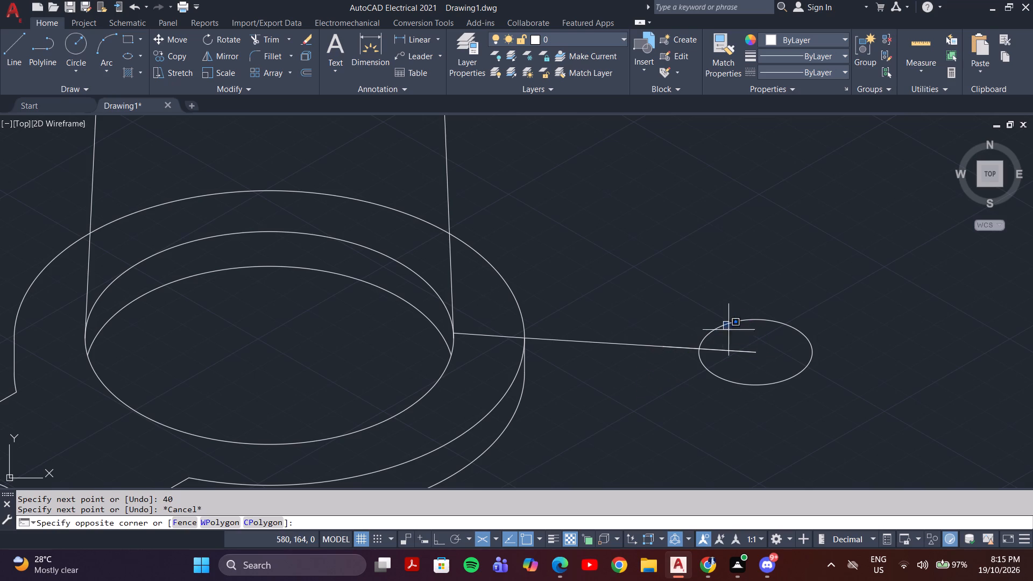
{"action": "left_click", "coordinate": [823, 341]}
{"action": "left_click", "coordinate": [827, 341]}
{"action": "left_click", "coordinate": [784, 372]}
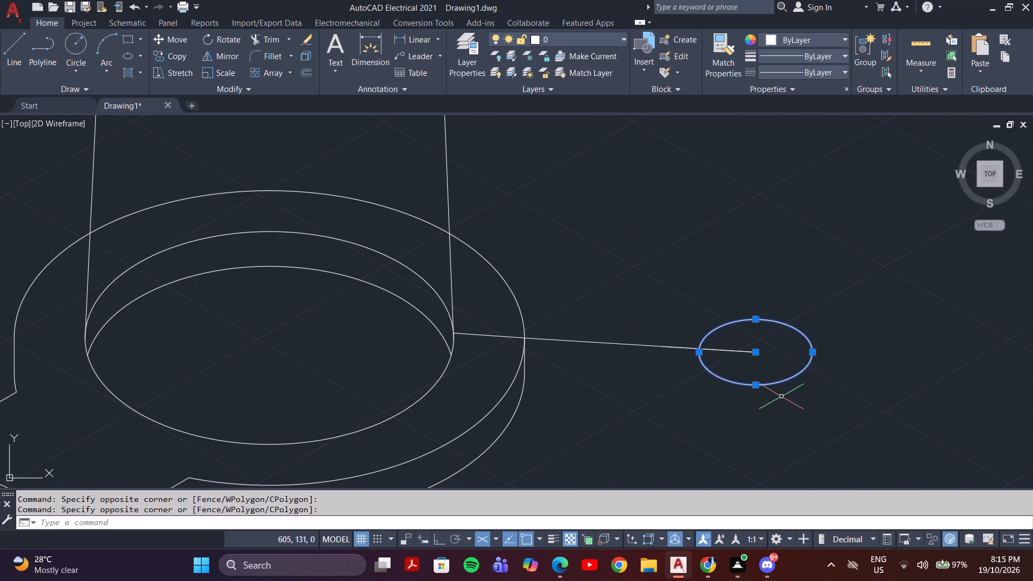
{"action": "type", "text": "co"}
{"action": "key", "text": "Return"}
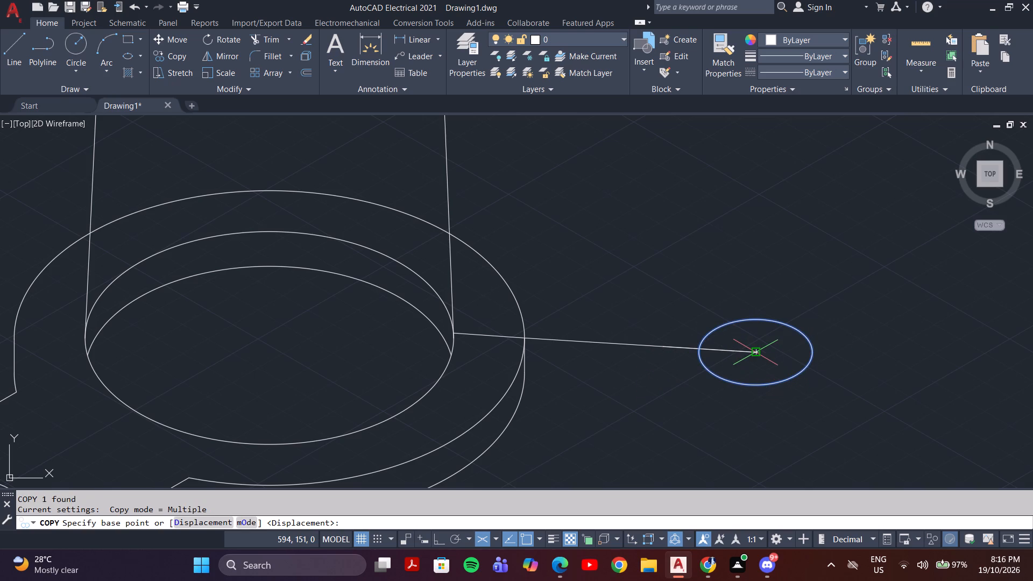
{"action": "left_click", "coordinate": [756, 355]}
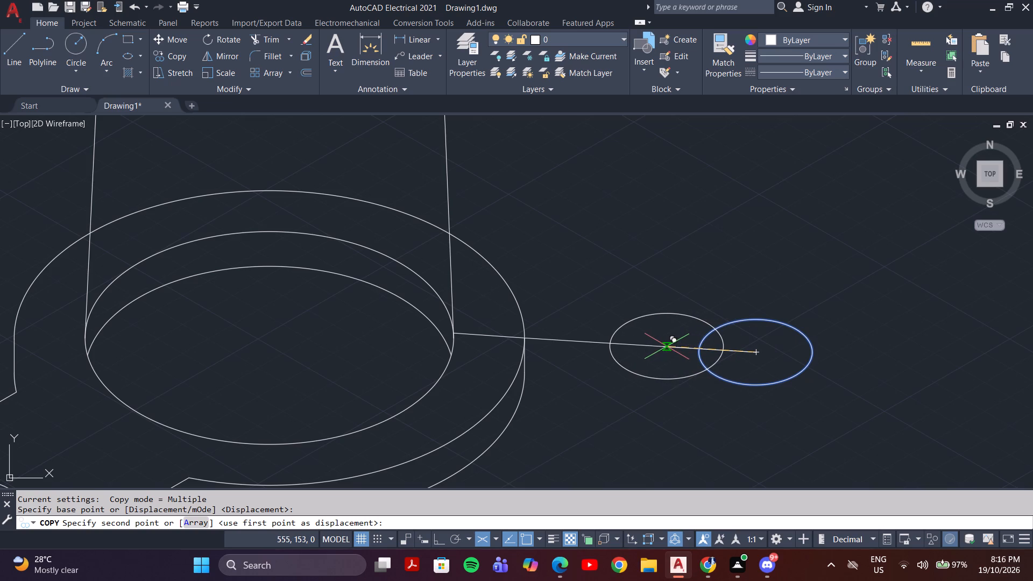
{"action": "left_click", "coordinate": [665, 346]}
{"action": "key", "text": "Escape"}
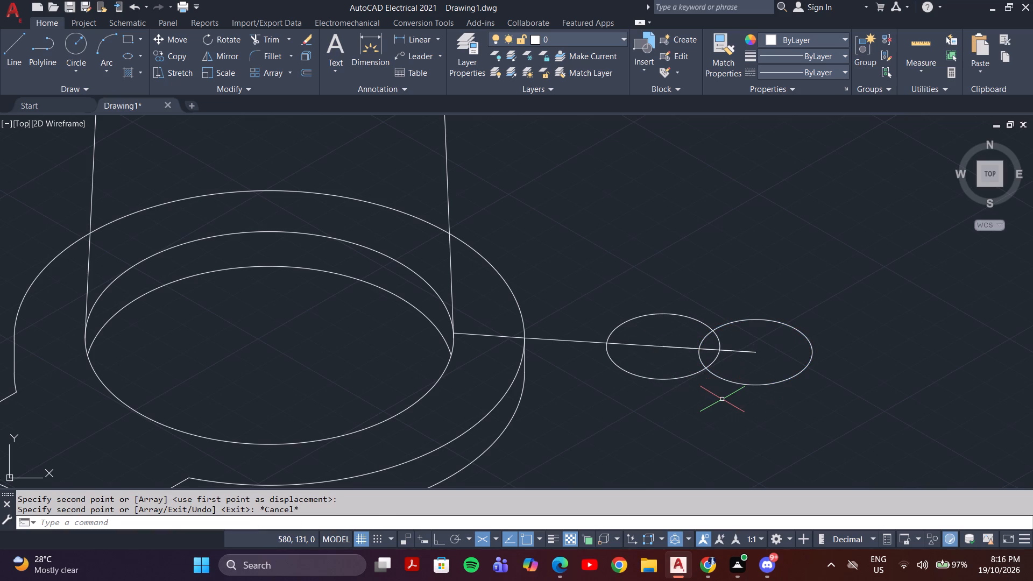
Draw a tangent line joining the upper sides of the two isocircles.
{"action": "key", "text": "l"}
{"action": "key", "text": "Return"}
{"action": "scroll", "coordinate": [688, 369], "scroll_direction": "up", "scroll_amount": 3}
{"action": "middle_click_drag", "start_coordinate": [690, 347], "coordinate": [632, 446]}
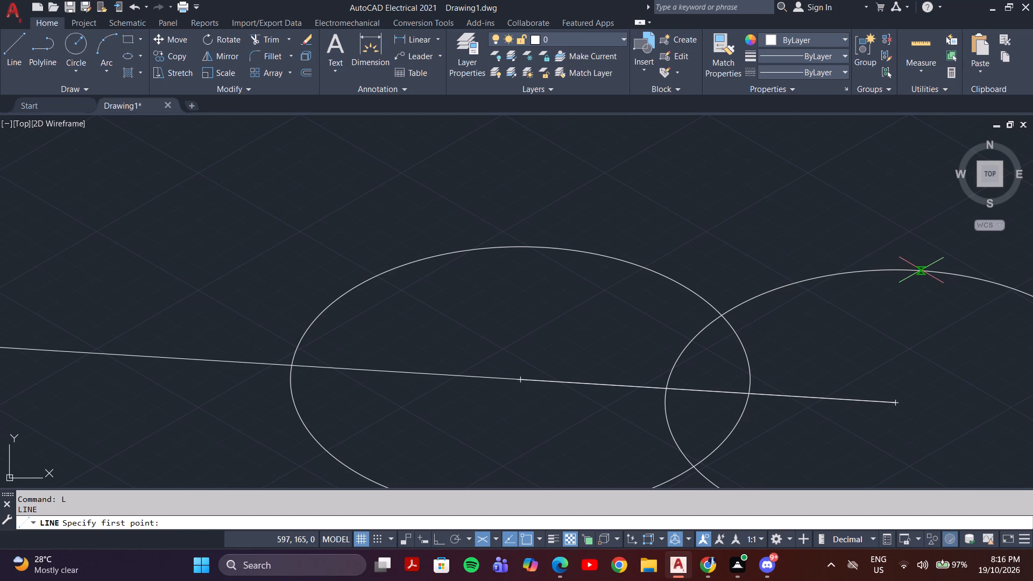
{"action": "left_click_drag", "start_coordinate": [920, 271], "coordinate": [908, 271]}
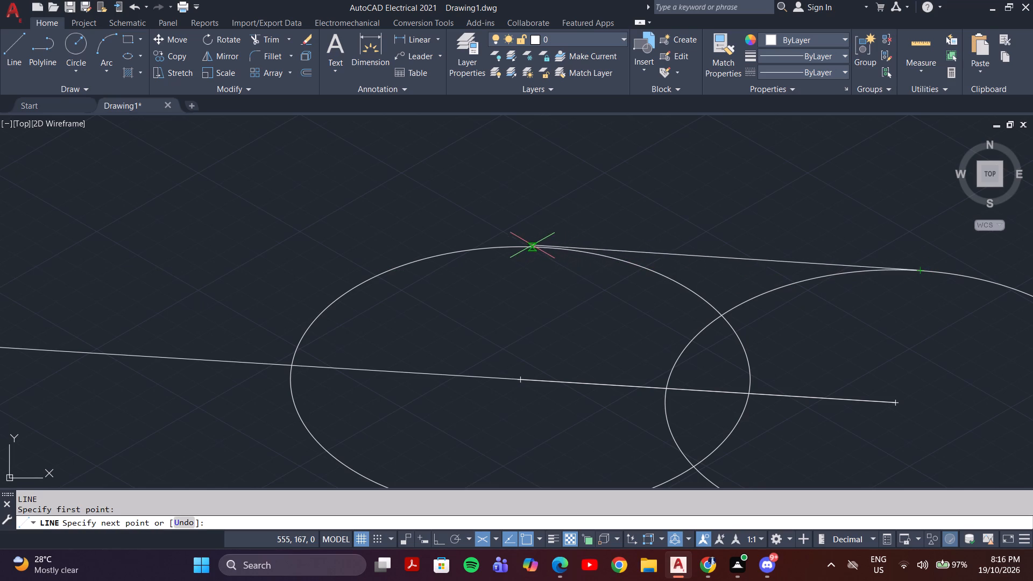
{"action": "left_click", "coordinate": [541, 247]}
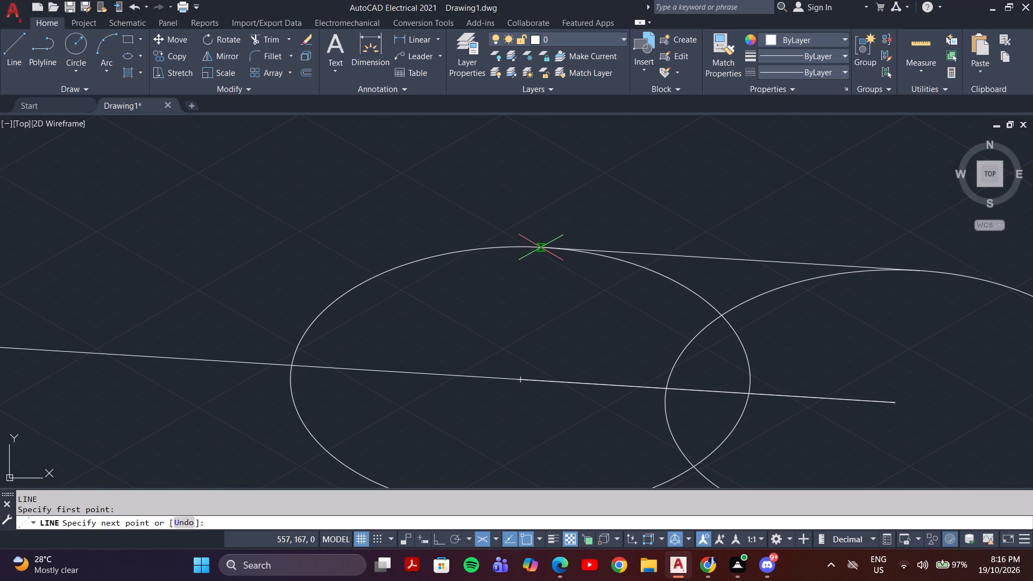
{"action": "key", "text": "Escape"}
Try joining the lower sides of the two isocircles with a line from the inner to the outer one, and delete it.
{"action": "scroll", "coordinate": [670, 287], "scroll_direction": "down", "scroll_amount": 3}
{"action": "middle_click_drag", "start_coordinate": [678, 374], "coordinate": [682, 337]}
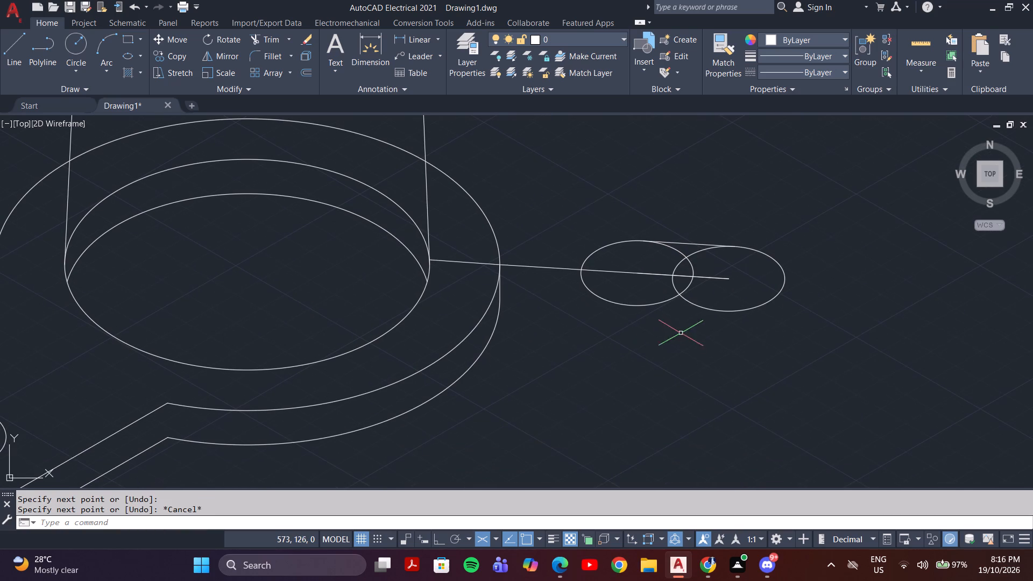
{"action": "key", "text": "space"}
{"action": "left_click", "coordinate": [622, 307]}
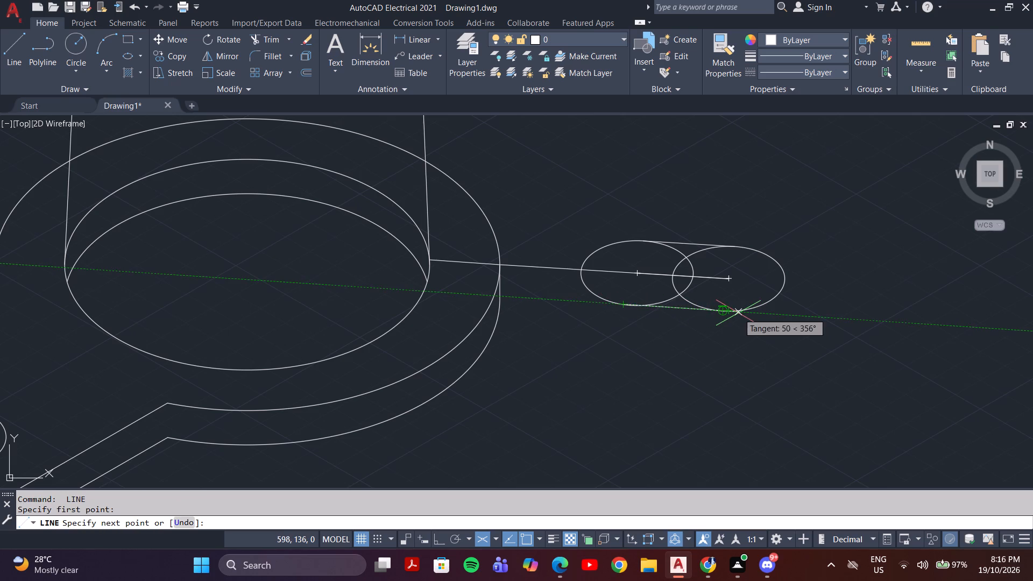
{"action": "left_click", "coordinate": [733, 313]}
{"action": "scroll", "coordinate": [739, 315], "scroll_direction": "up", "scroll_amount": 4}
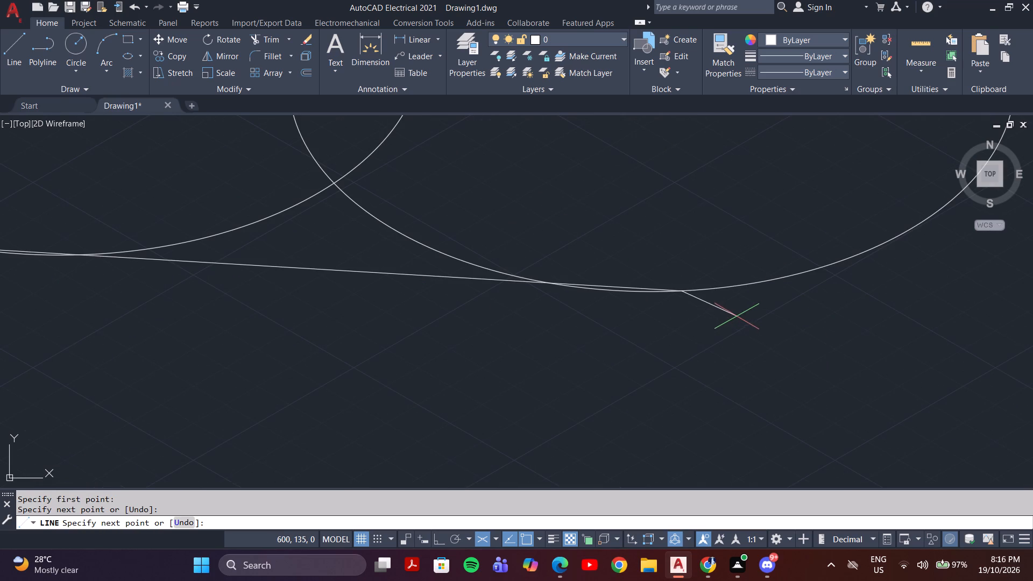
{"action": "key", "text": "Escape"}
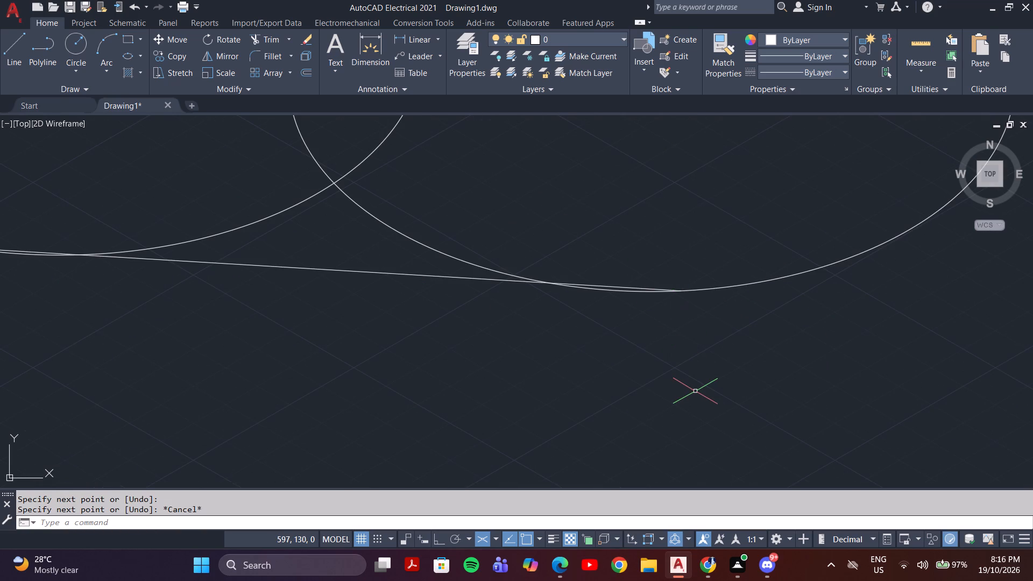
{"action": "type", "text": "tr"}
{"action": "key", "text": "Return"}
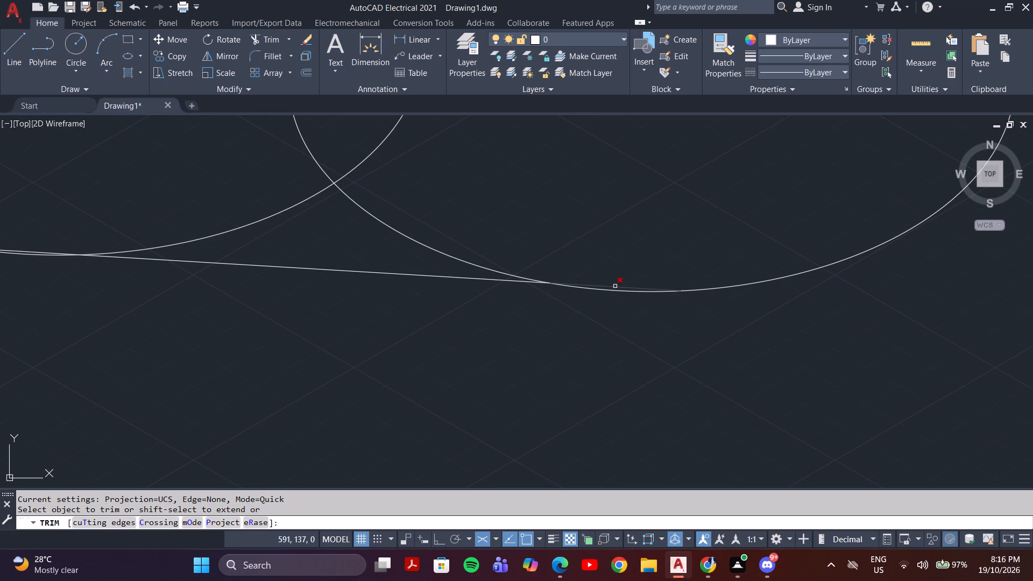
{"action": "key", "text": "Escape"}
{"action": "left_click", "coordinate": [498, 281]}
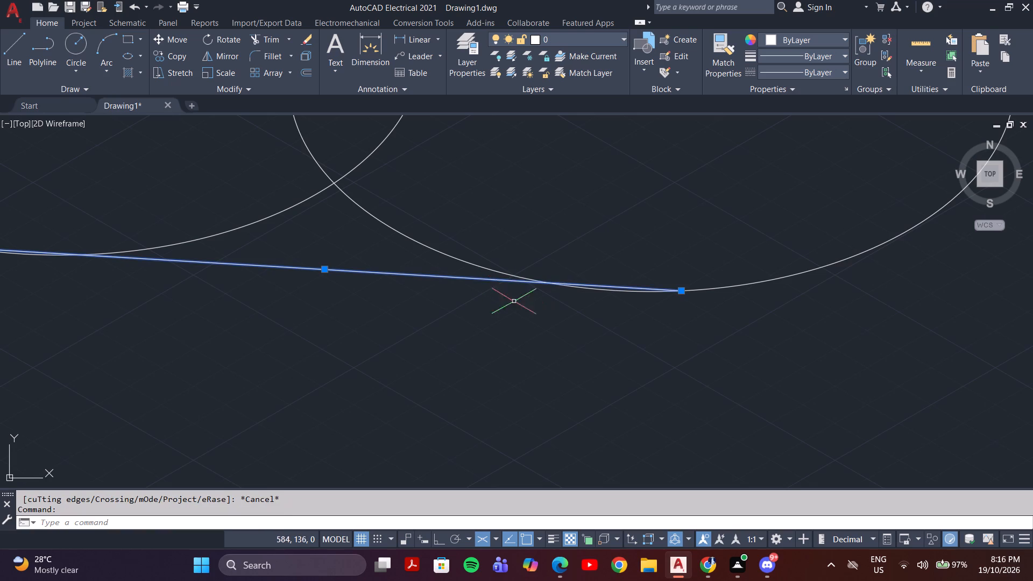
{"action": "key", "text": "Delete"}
Draw a line joining the lower sides of the two isocircles, from the outer isocircle to the inner one.
{"action": "scroll", "coordinate": [527, 311], "scroll_direction": "down", "scroll_amount": 3}
{"action": "scroll", "coordinate": [541, 167], "scroll_direction": "up", "scroll_amount": 5}
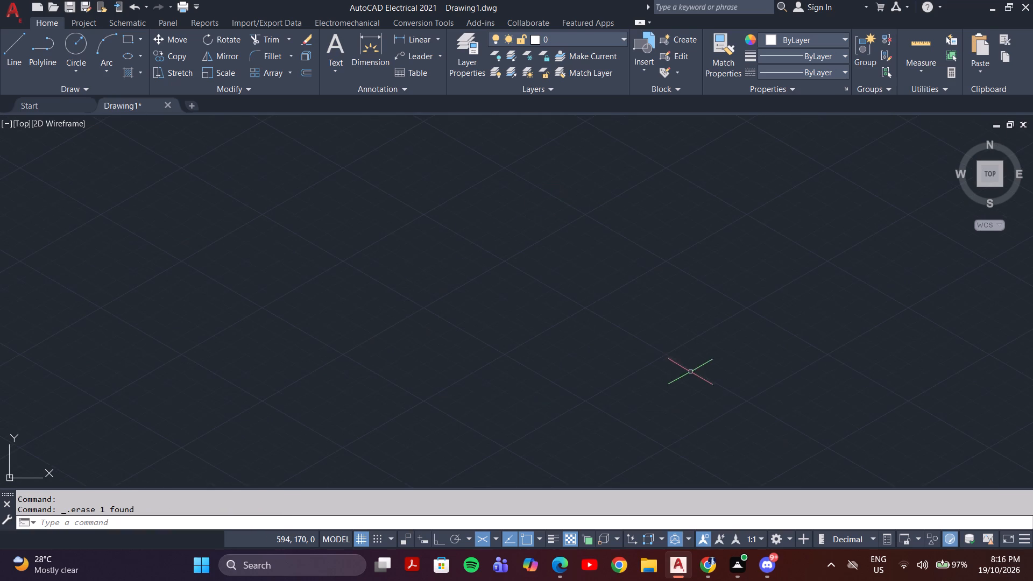
{"action": "middle_click_drag", "start_coordinate": [691, 372], "coordinate": [649, 48]}
{"action": "scroll", "coordinate": [711, 230], "scroll_direction": "down", "scroll_amount": 3}
{"action": "middle_click_drag", "start_coordinate": [511, 221], "coordinate": [530, 217]}
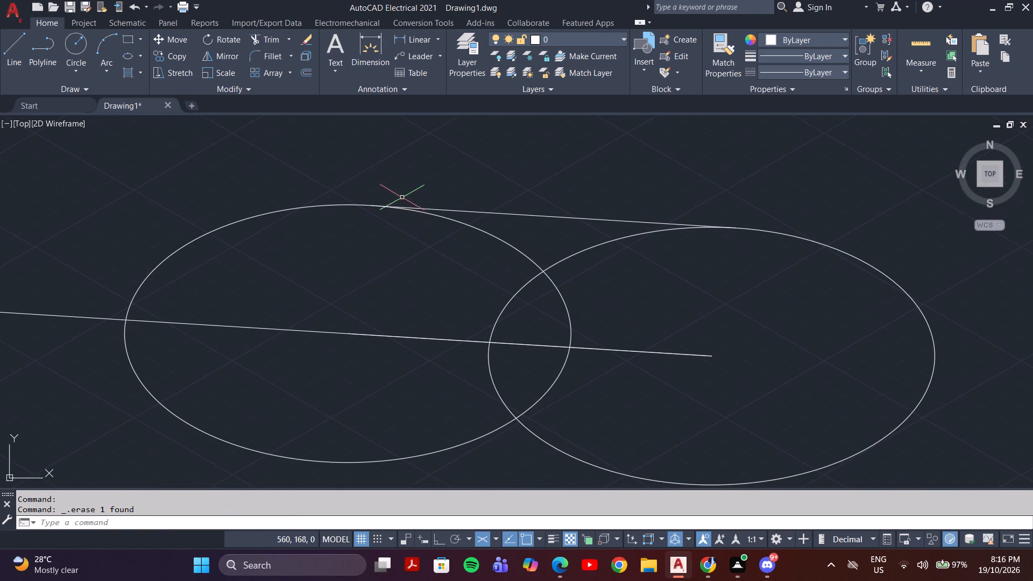
{"action": "scroll", "coordinate": [401, 197], "scroll_direction": "up", "scroll_amount": 3}
{"action": "scroll", "coordinate": [383, 204], "scroll_direction": "down", "scroll_amount": 3}
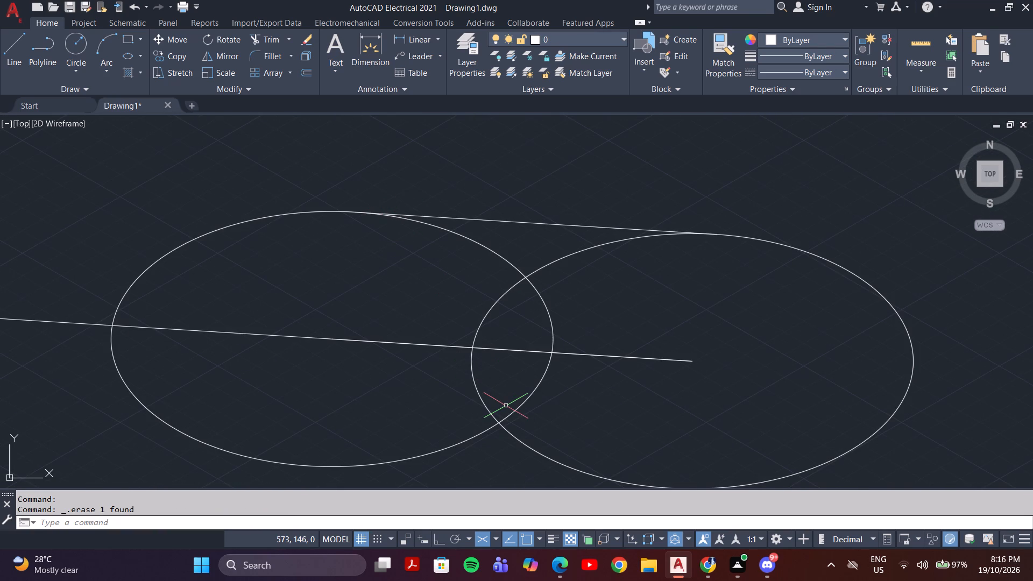
{"action": "key", "text": "l"}
{"action": "key", "text": "Return"}
{"action": "middle_click_drag", "start_coordinate": [639, 386], "coordinate": [642, 303]}
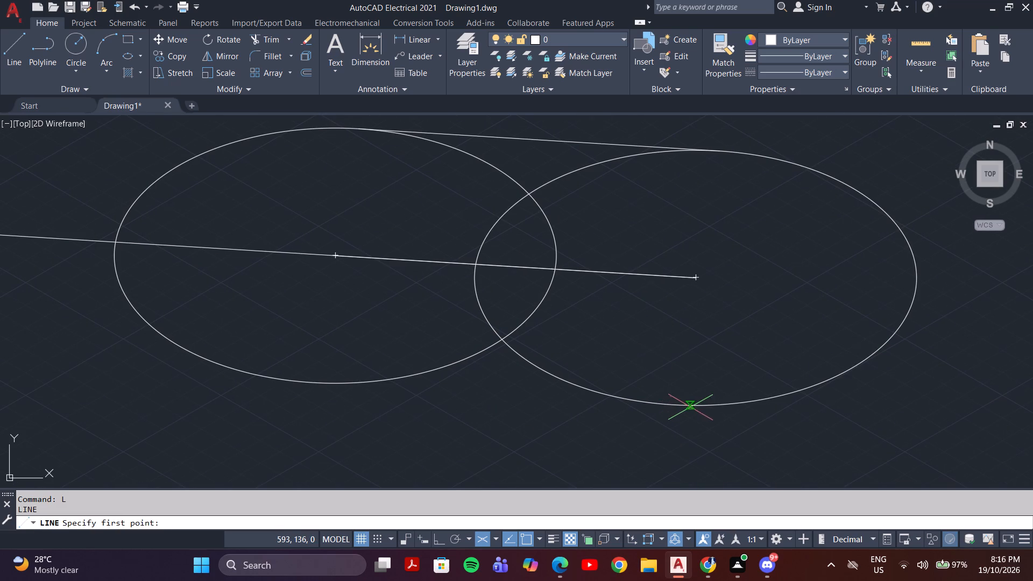
{"action": "left_click", "coordinate": [697, 408]}
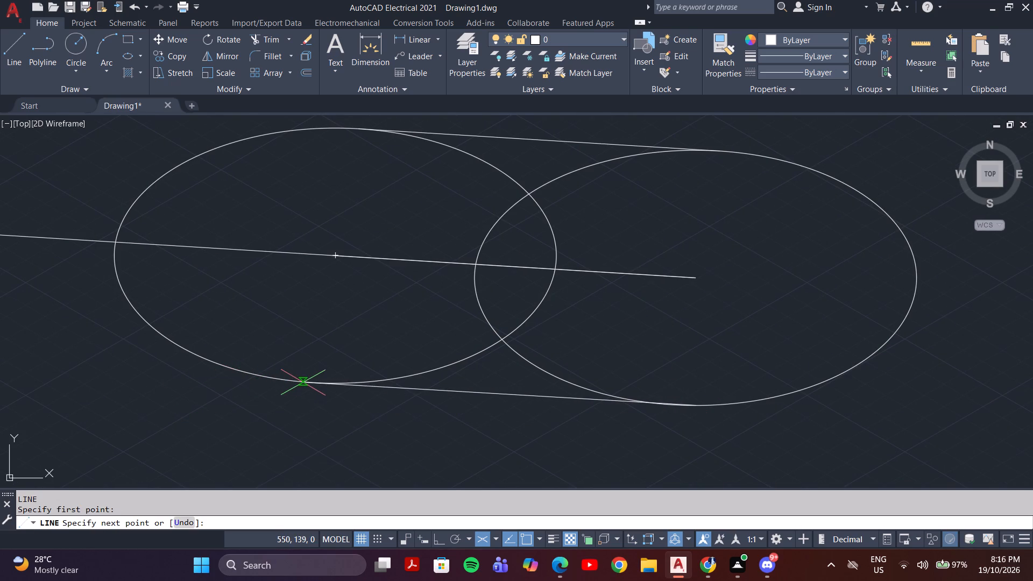
{"action": "left_click", "coordinate": [302, 382]}
{"action": "key", "text": "Escape"}
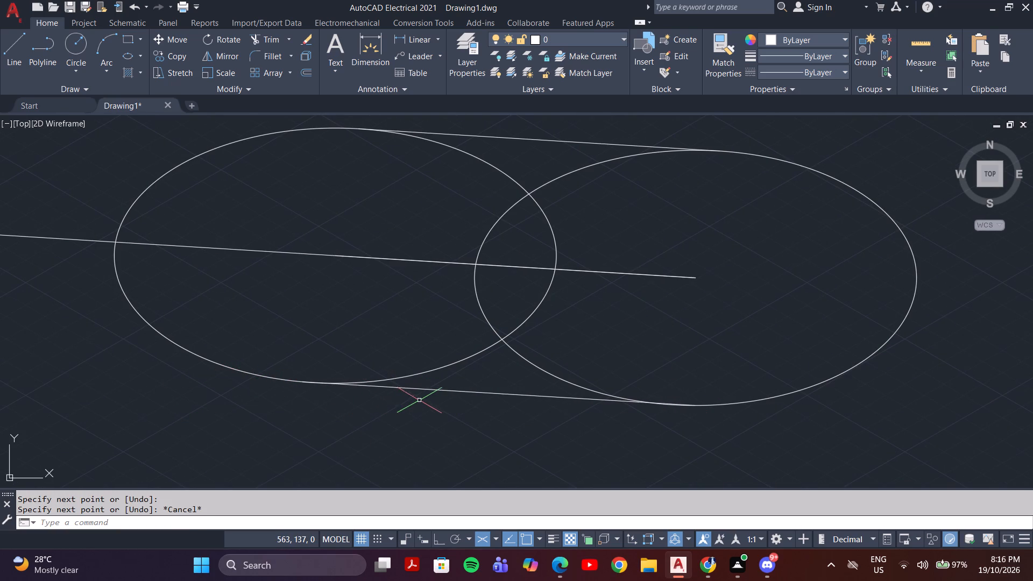
Trim the overlapping isocircle arcs and the centre line inside the slot, leaving a closed slot outline.
{"action": "type", "text": "tr"}
{"action": "key", "text": "Return"}
{"action": "left_click_drag", "start_coordinate": [419, 202], "coordinate": [547, 327]}
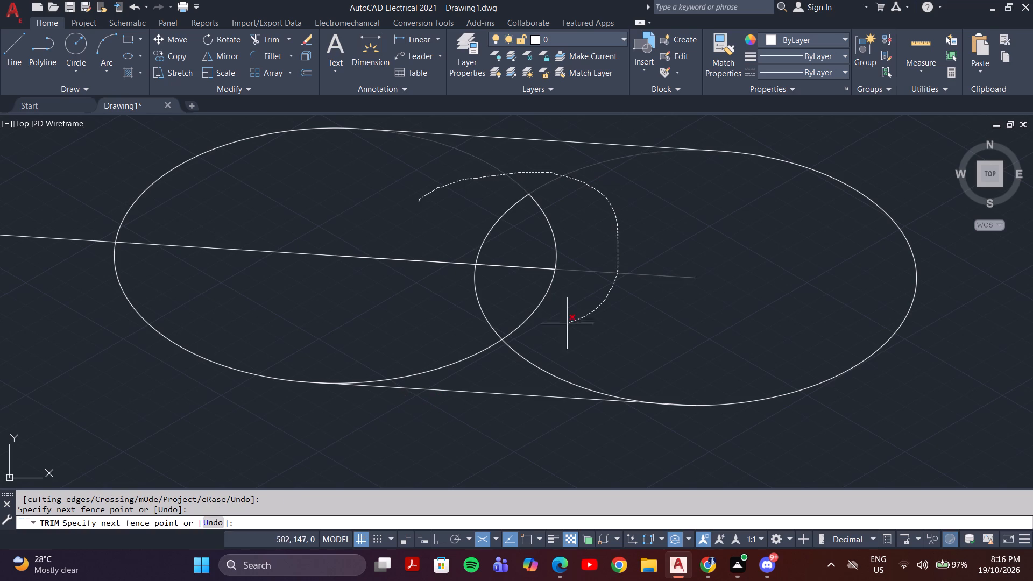
{"action": "left_click_drag", "start_coordinate": [547, 327], "coordinate": [551, 219]}
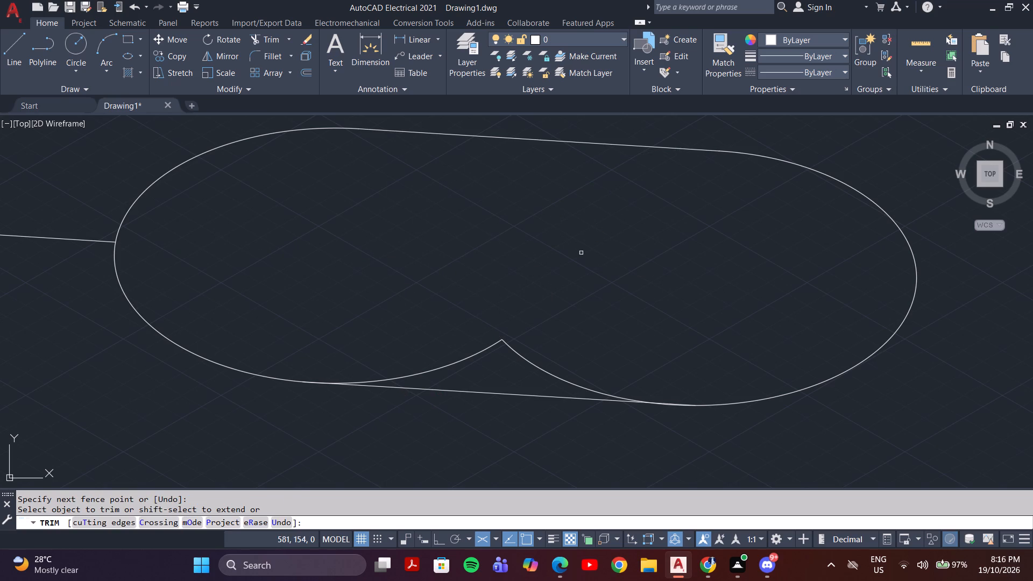
{"action": "left_click_drag", "start_coordinate": [565, 346], "coordinate": [411, 347]}
{"action": "scroll", "coordinate": [525, 311], "scroll_direction": "down", "scroll_amount": 3}
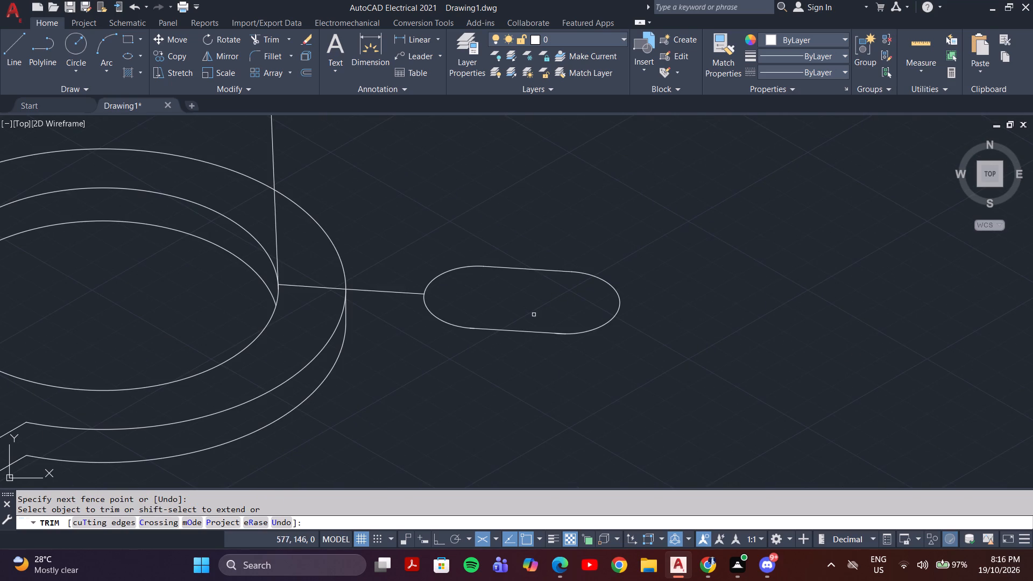
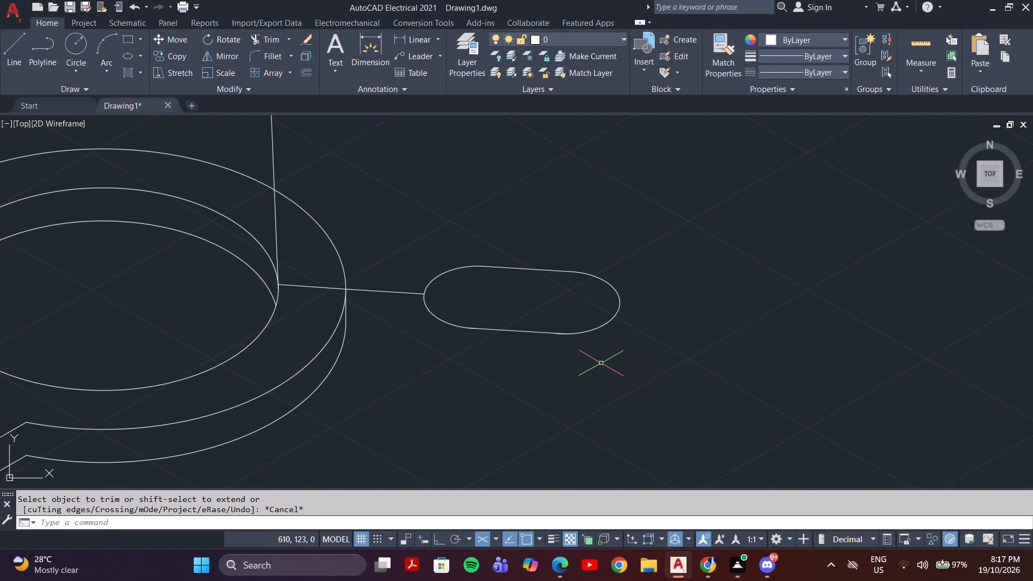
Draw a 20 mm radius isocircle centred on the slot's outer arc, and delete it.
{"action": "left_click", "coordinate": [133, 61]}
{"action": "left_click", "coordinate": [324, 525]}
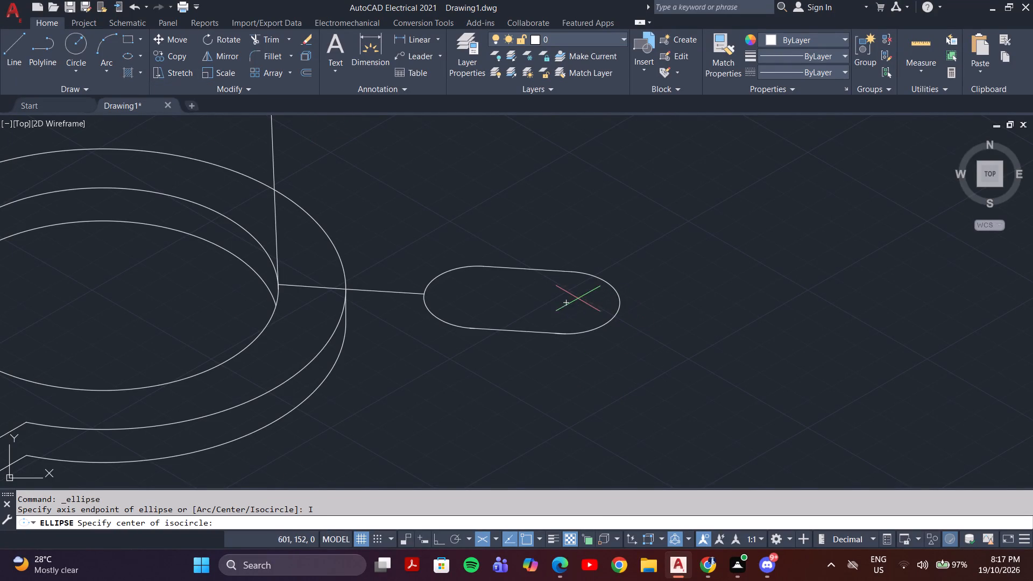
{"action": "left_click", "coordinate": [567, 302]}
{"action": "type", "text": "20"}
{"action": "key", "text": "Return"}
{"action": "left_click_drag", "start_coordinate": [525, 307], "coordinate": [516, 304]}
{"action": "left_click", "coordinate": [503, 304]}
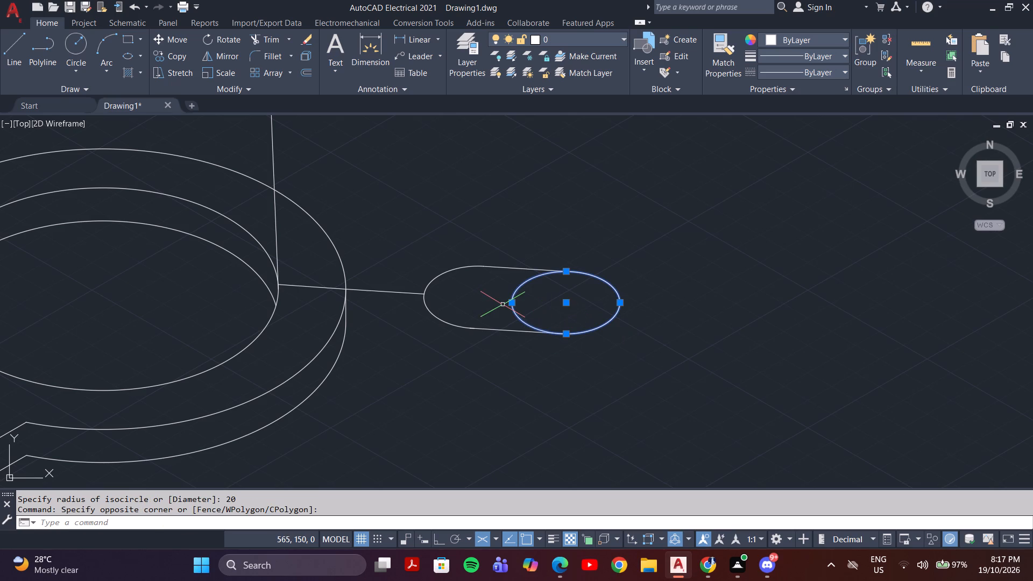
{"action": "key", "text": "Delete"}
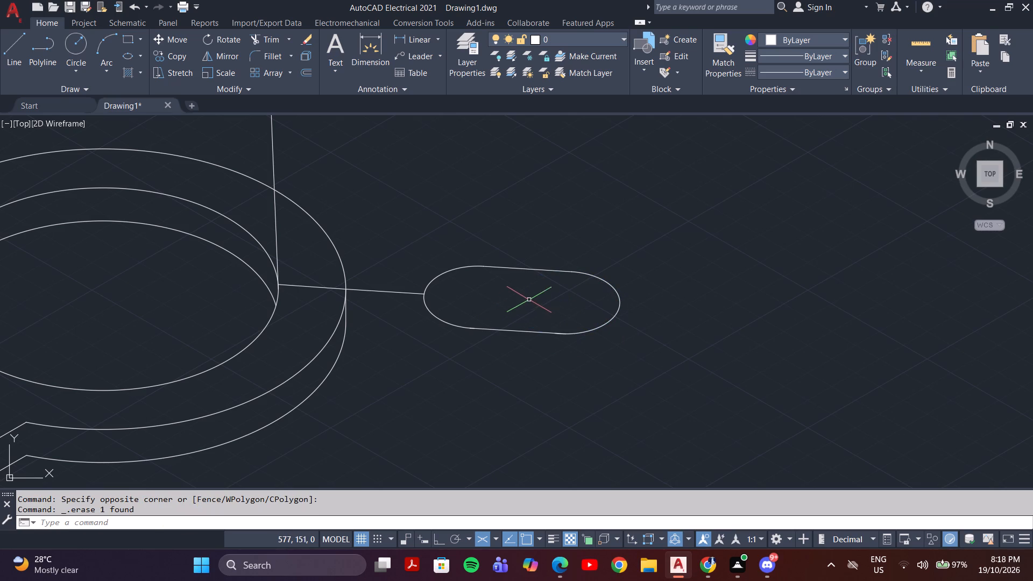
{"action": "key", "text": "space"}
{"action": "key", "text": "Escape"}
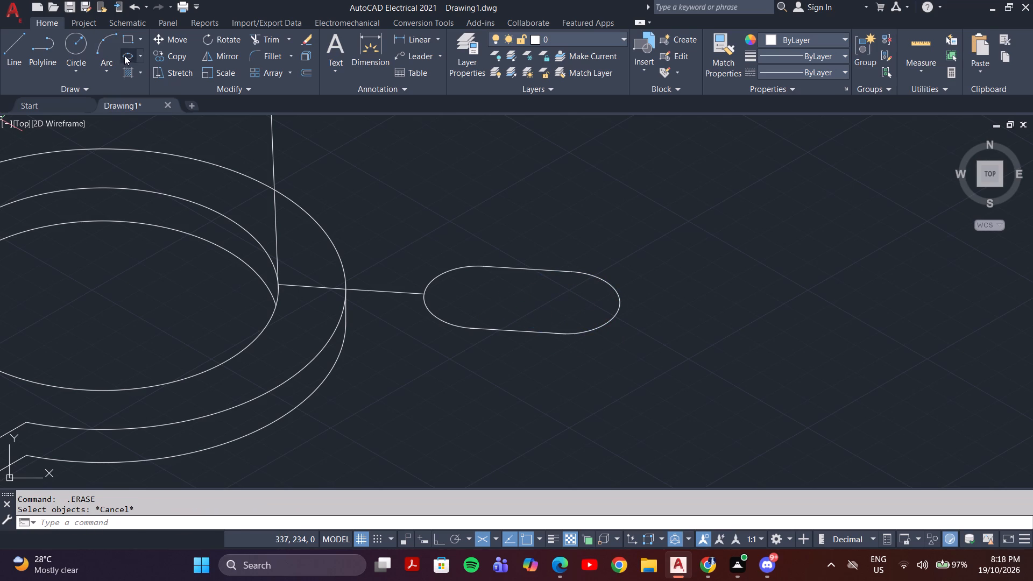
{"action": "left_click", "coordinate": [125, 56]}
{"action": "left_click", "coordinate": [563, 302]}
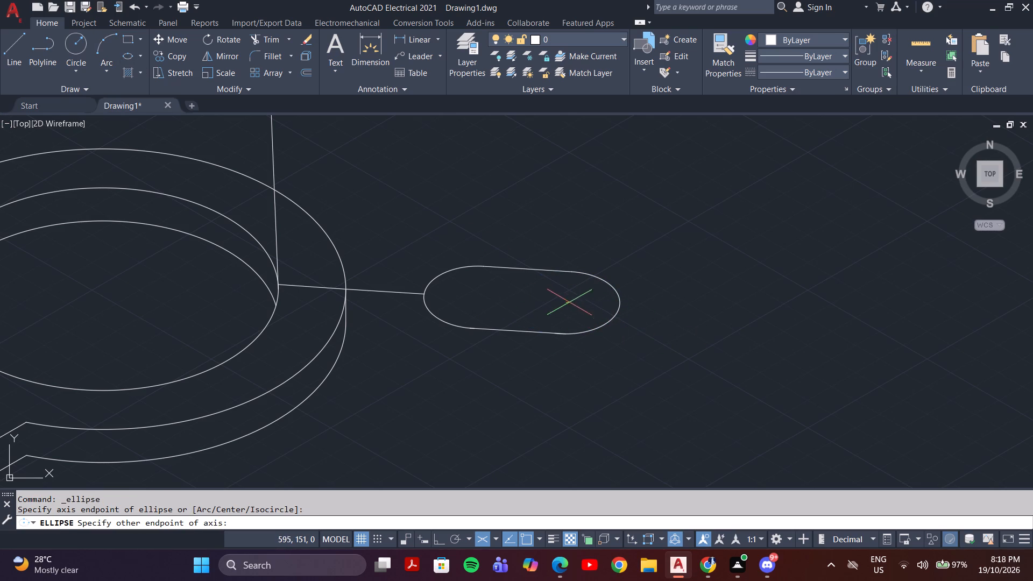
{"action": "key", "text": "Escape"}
Draw an isocircle of 40 mm radius centred on the slot's outer arc.
{"action": "key", "text": "space"}
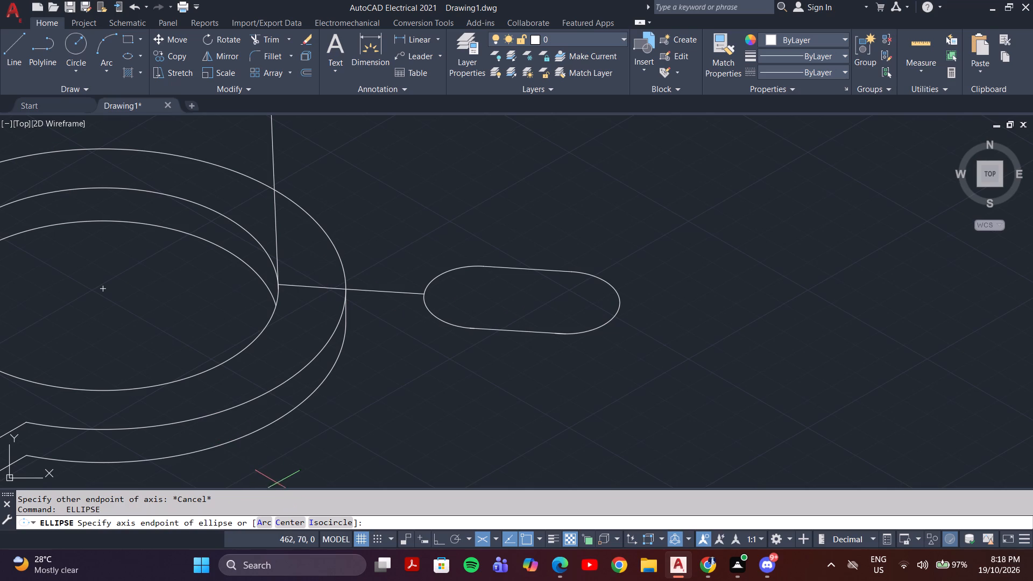
{"action": "left_click", "coordinate": [337, 530]}
{"action": "left_click", "coordinate": [337, 522]}
{"action": "left_click", "coordinate": [565, 301]}
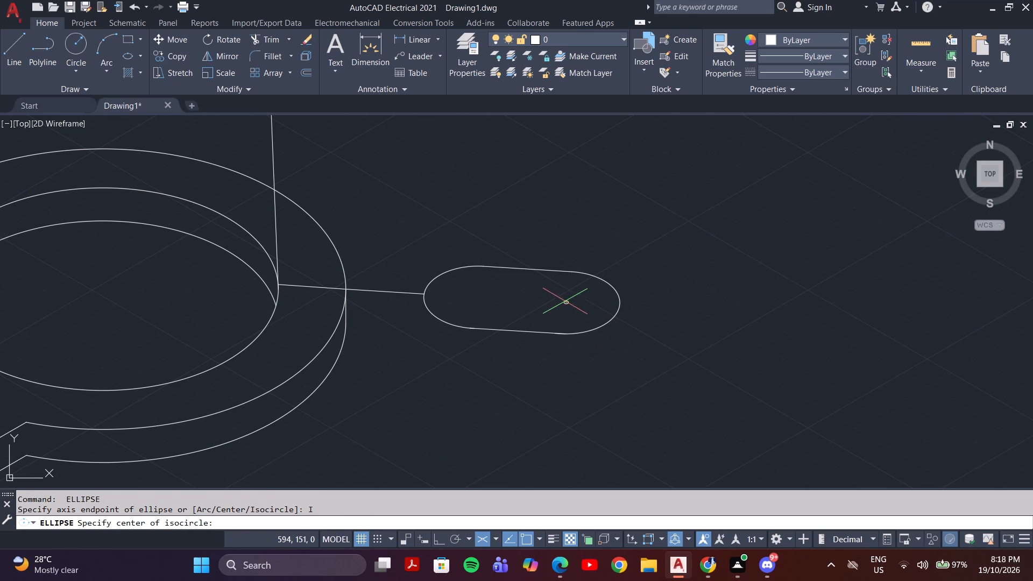
{"action": "key", "text": "4"}
{"action": "key", "text": "0"}
{"action": "key", "text": "Return"}
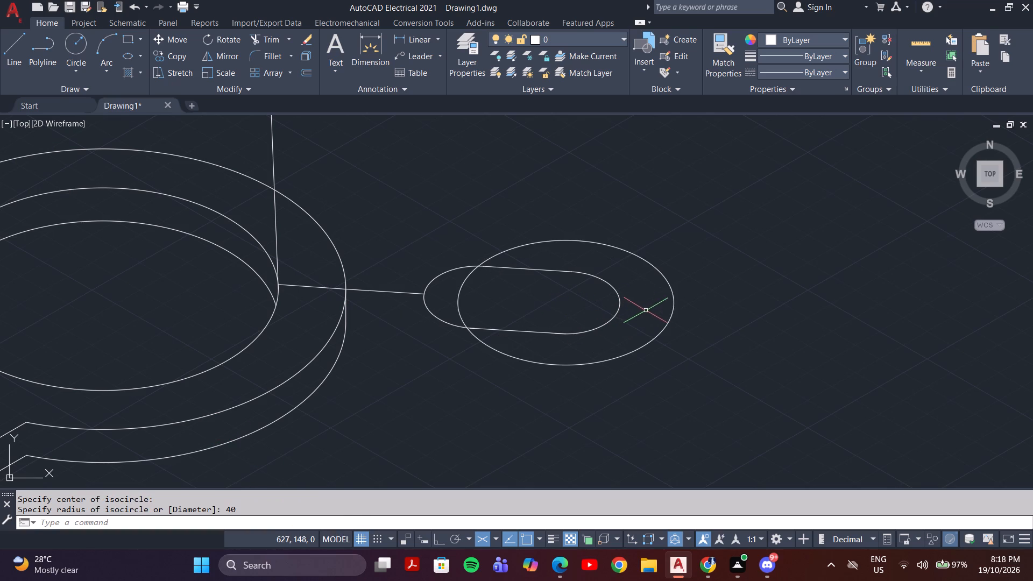
{"action": "key", "text": "Escape"}
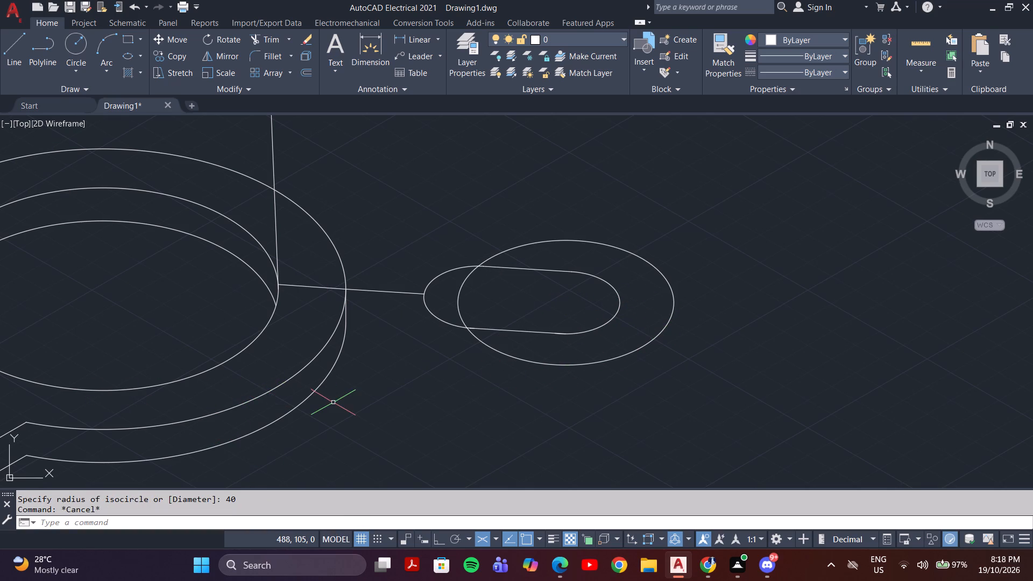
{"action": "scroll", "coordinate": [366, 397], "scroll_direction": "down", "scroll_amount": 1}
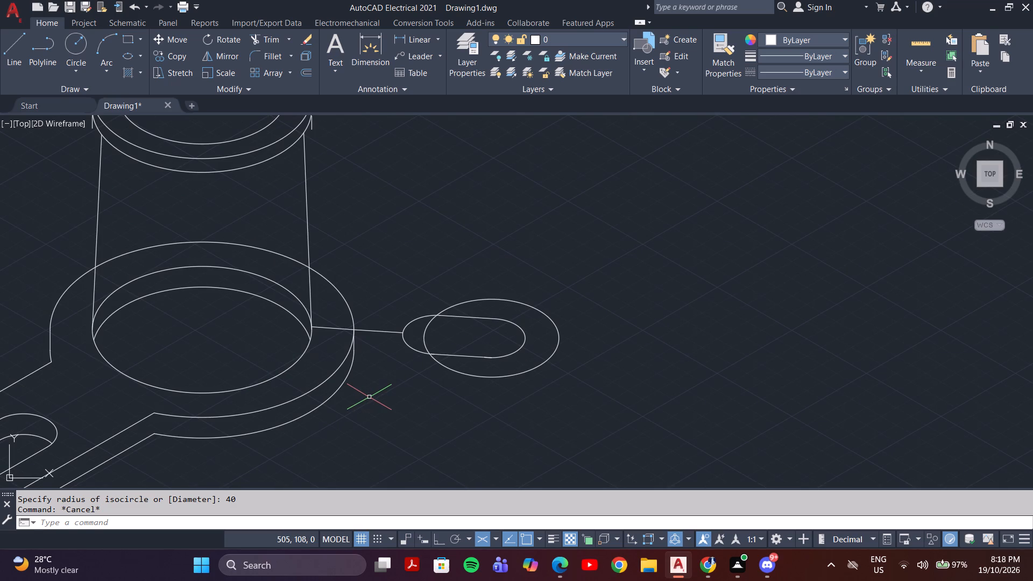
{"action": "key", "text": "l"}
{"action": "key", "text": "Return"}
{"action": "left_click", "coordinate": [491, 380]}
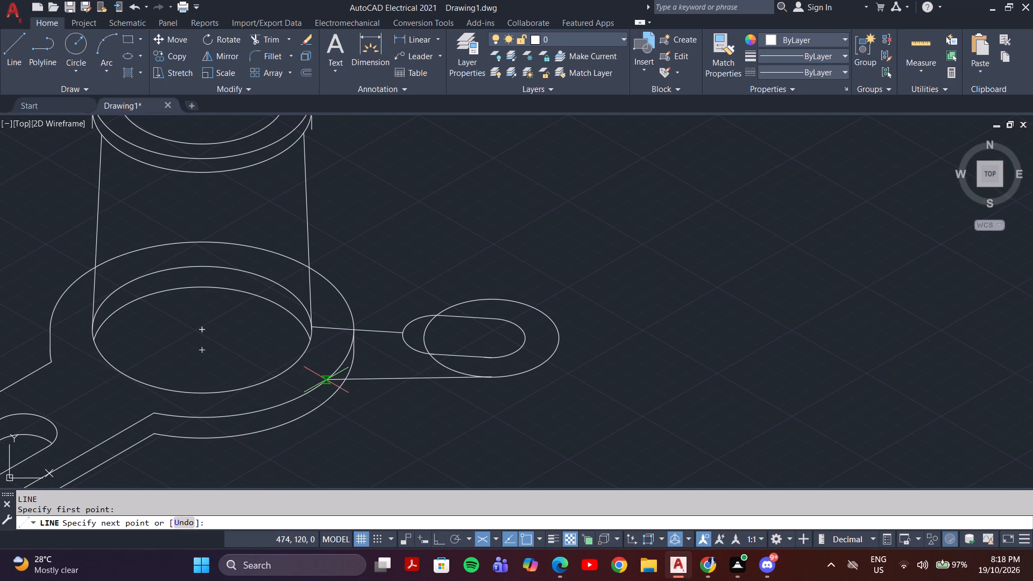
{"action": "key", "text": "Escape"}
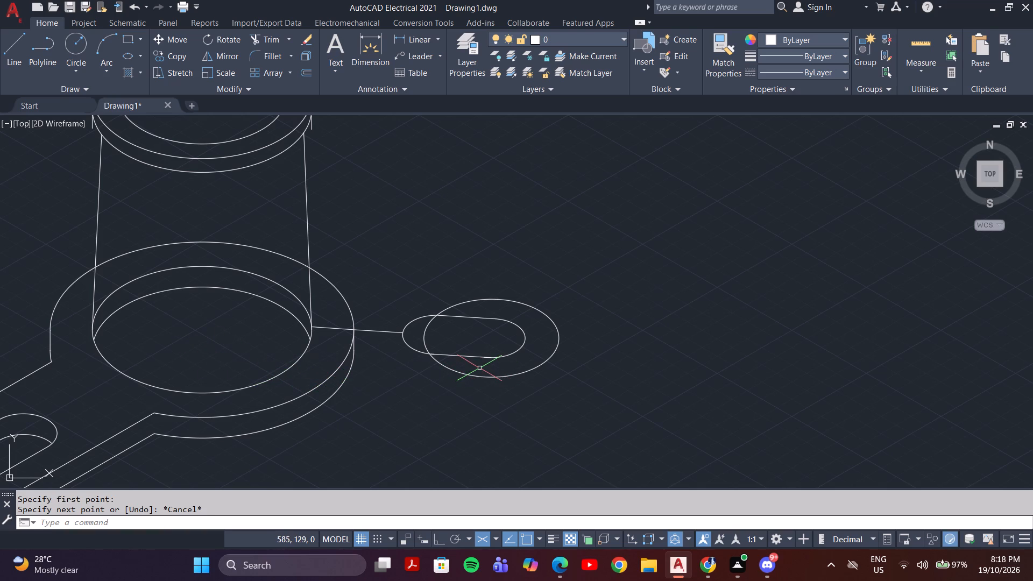
Draw a construction line through the 40 mm isocircle's centre, across the slot and past the isocircle's lower and upper edges.
{"action": "key", "text": "l"}
{"action": "key", "text": "Return"}
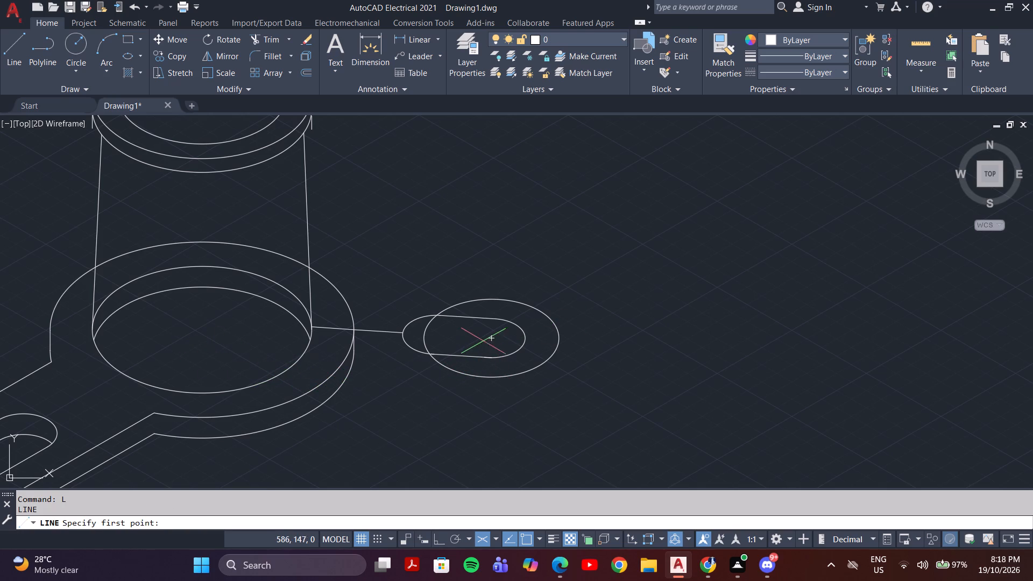
{"action": "left_click", "coordinate": [492, 337]}
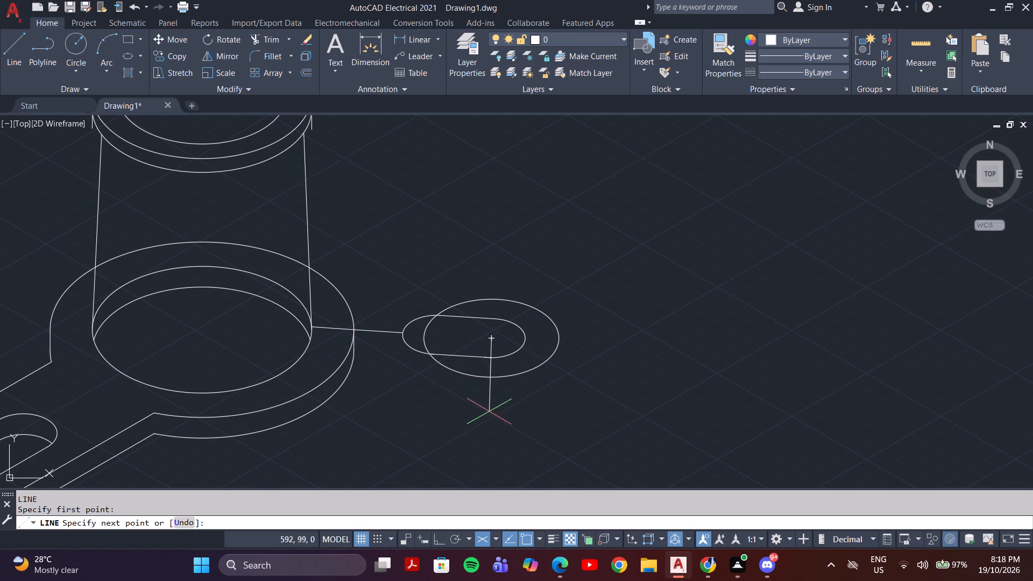
{"action": "left_click", "coordinate": [488, 415]}
{"action": "left_click", "coordinate": [494, 275]}
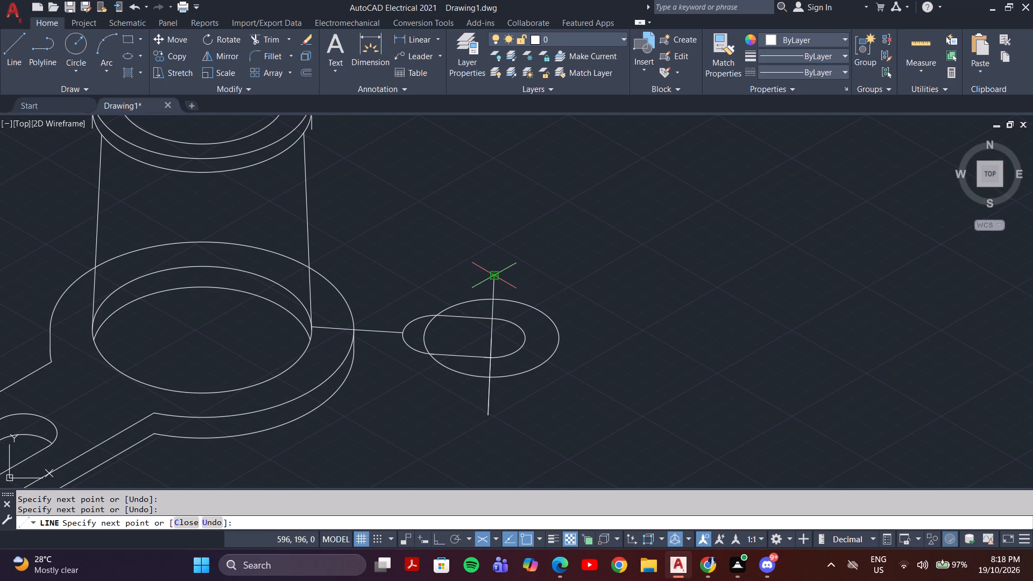
{"action": "key", "text": "Escape"}
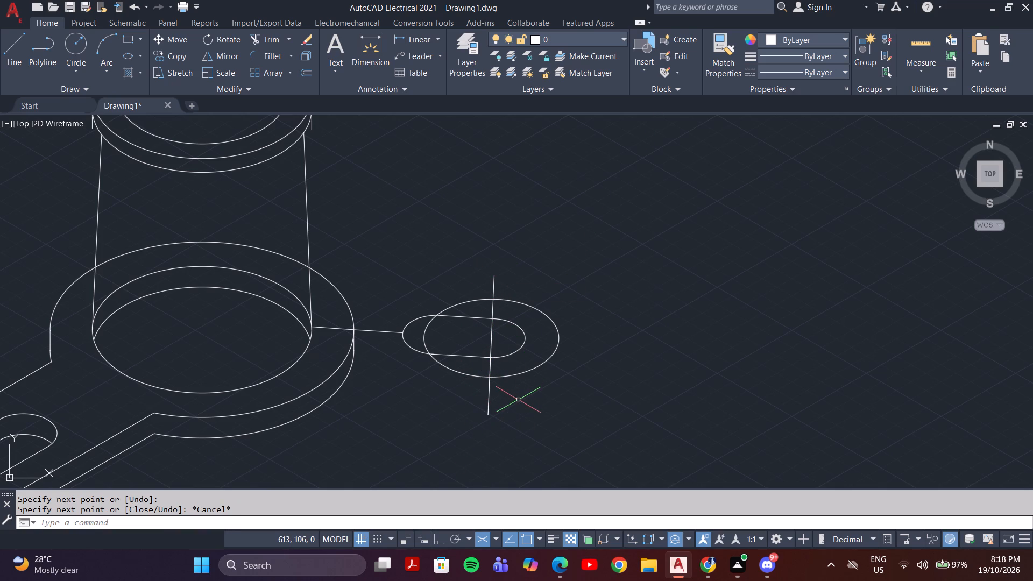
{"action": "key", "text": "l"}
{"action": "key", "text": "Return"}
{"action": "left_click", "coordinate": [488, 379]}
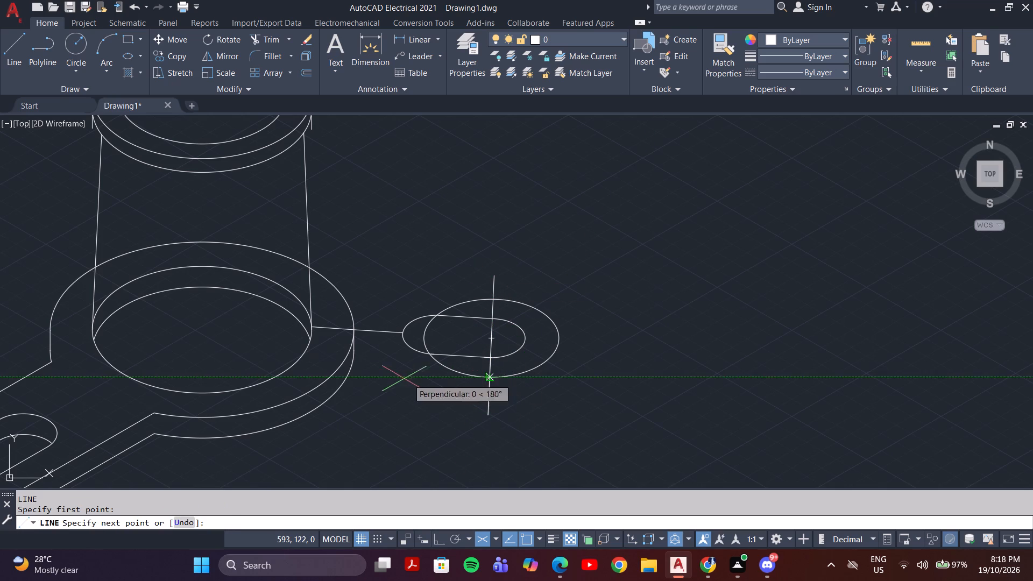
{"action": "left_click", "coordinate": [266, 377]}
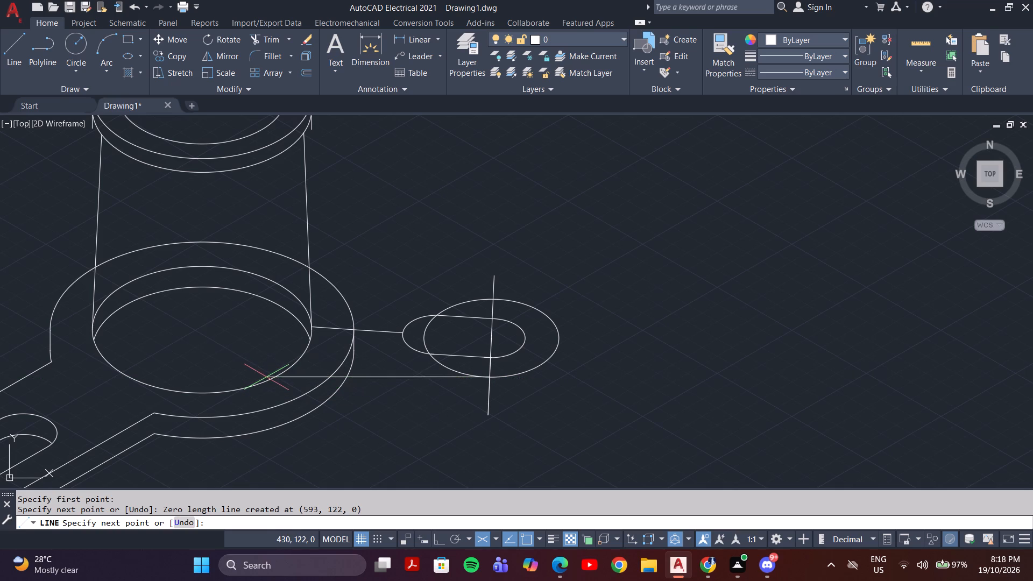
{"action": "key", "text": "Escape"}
Draw the lug's lower side line from the bottom of the 40 mm isocircle to the flange's upper outer edge, parallel to the slot.
{"action": "key", "text": "space"}
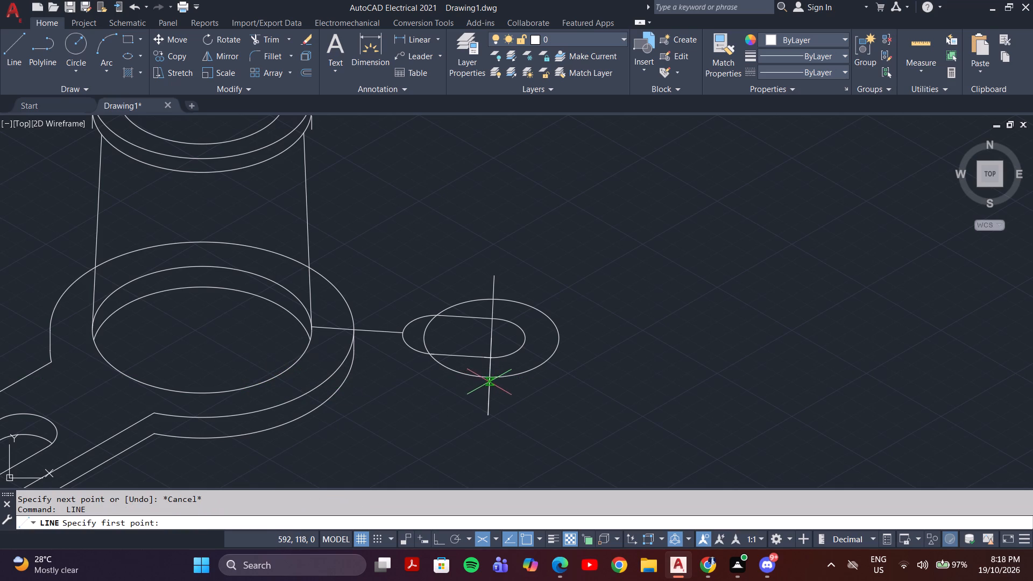
{"action": "left_click", "coordinate": [489, 378]}
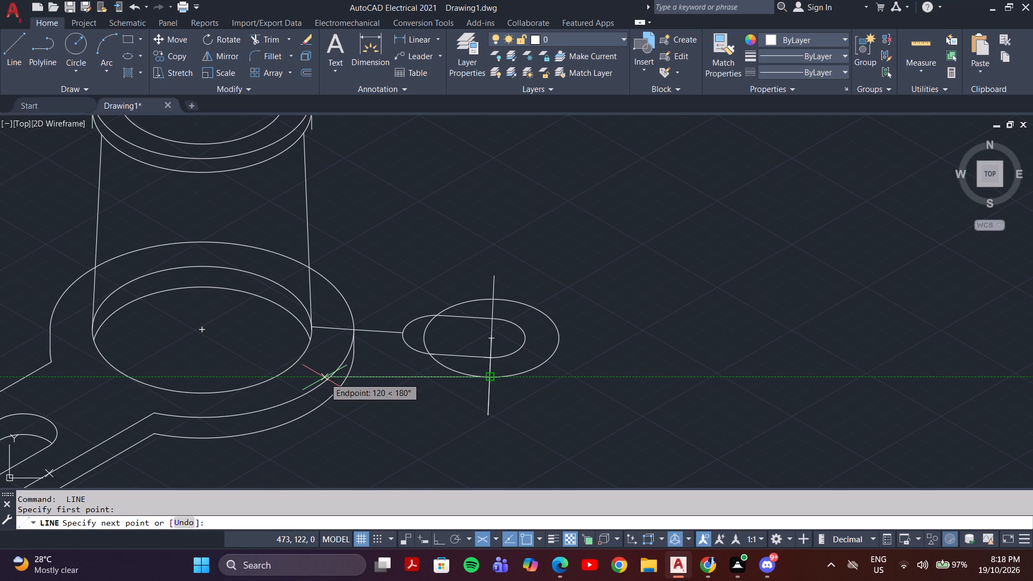
{"action": "scroll", "coordinate": [327, 379], "scroll_direction": "up", "scroll_amount": 4}
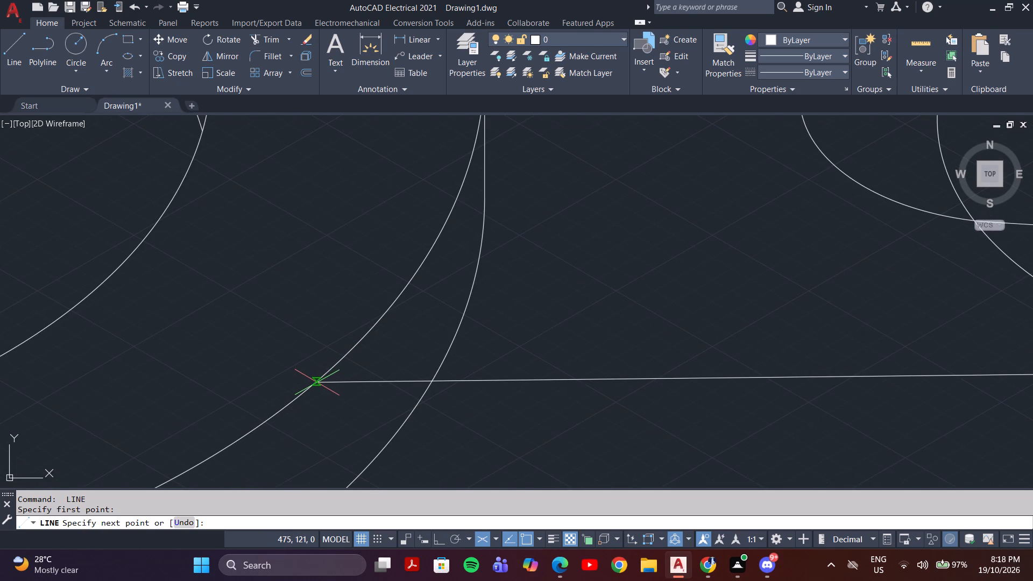
{"action": "scroll", "coordinate": [317, 382], "scroll_direction": "down", "scroll_amount": 2}
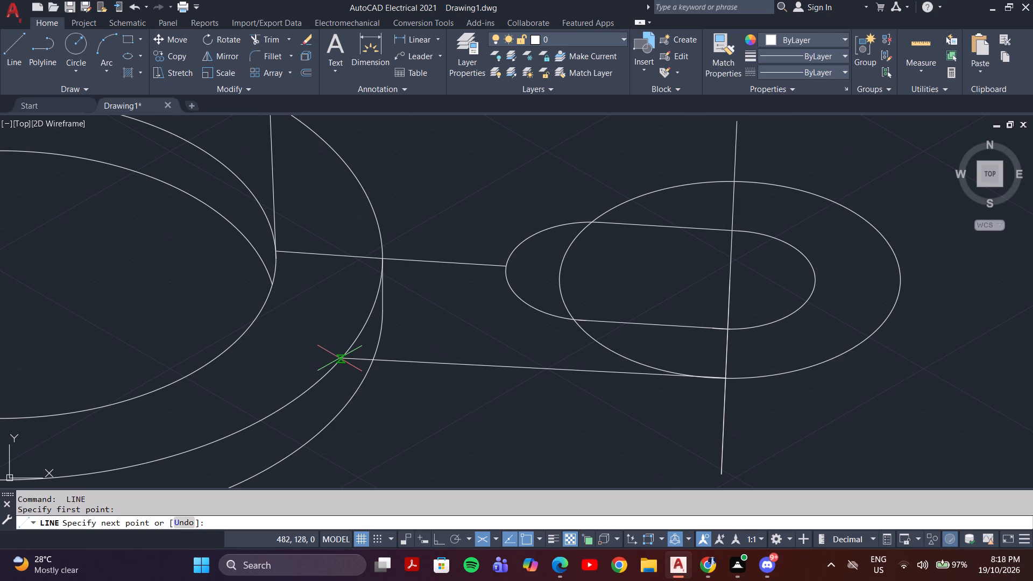
{"action": "left_click", "coordinate": [339, 358]}
{"action": "key", "text": "Escape"}
Copy the lug's lower side line from the isocircle's bottom point to its top point on the construction line.
{"action": "scroll", "coordinate": [475, 375], "scroll_direction": "down", "scroll_amount": 3}
{"action": "left_click", "coordinate": [479, 375]}
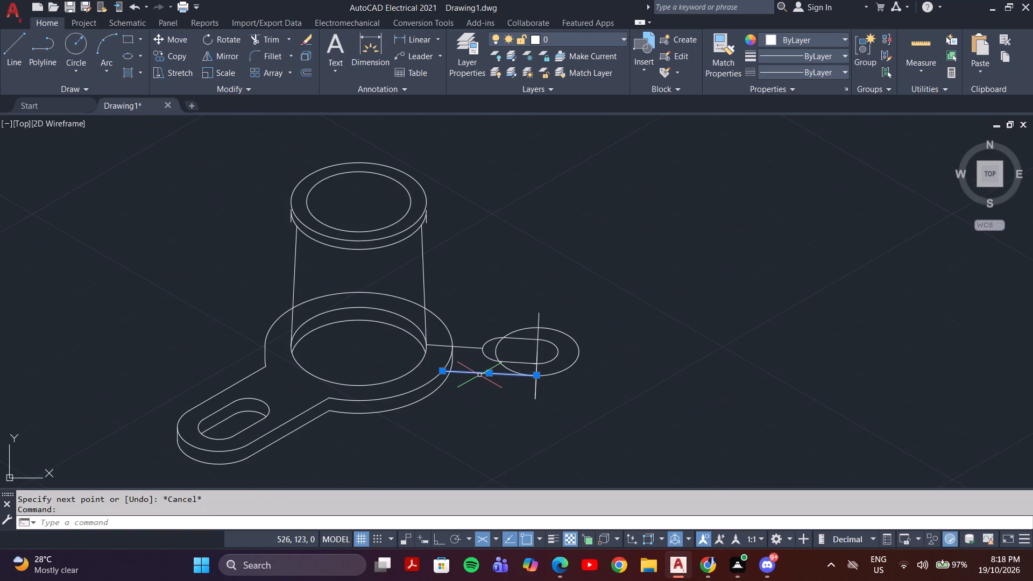
{"action": "key", "text": "c"}
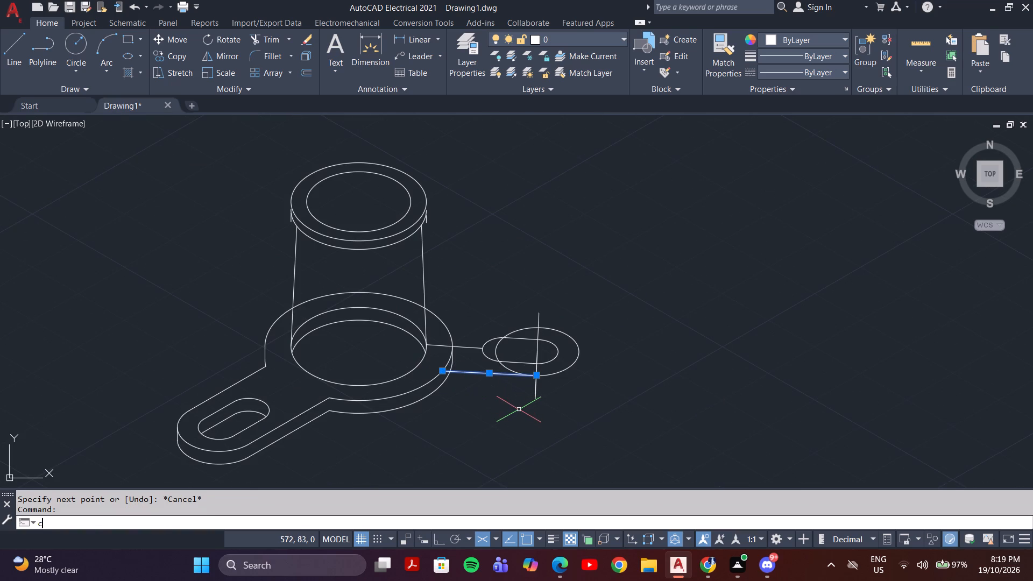
{"action": "key", "text": "o"}
{"action": "key", "text": "Return"}
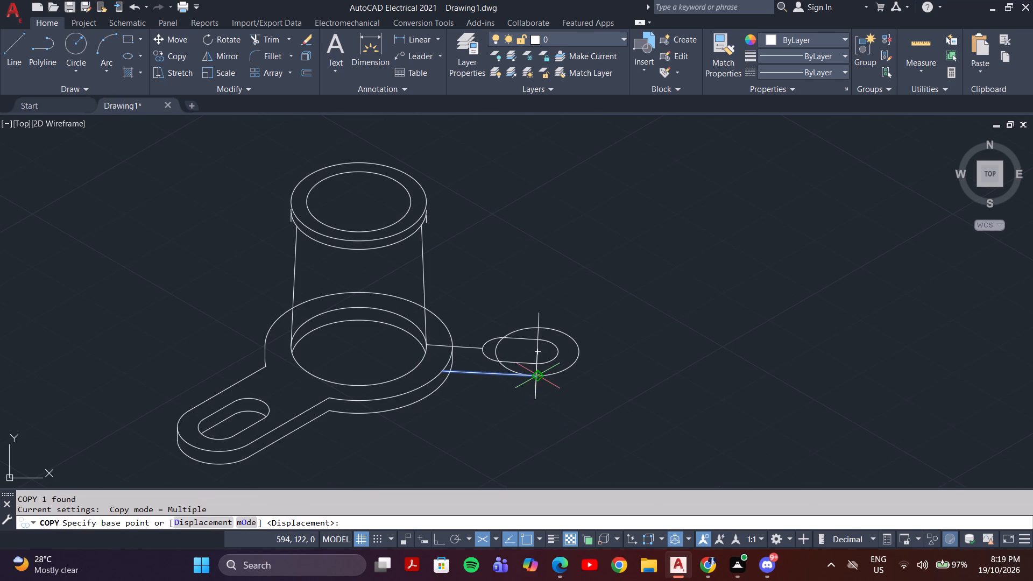
{"action": "scroll", "coordinate": [533, 377], "scroll_direction": "up", "scroll_amount": 4}
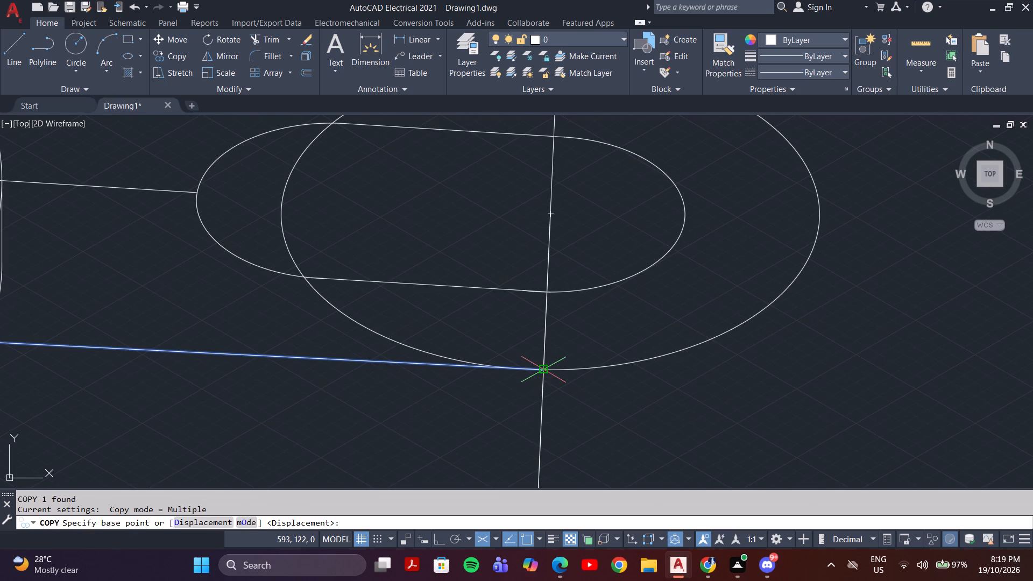
{"action": "left_click", "coordinate": [544, 369]}
{"action": "middle_click_drag", "start_coordinate": [549, 262], "coordinate": [521, 459]}
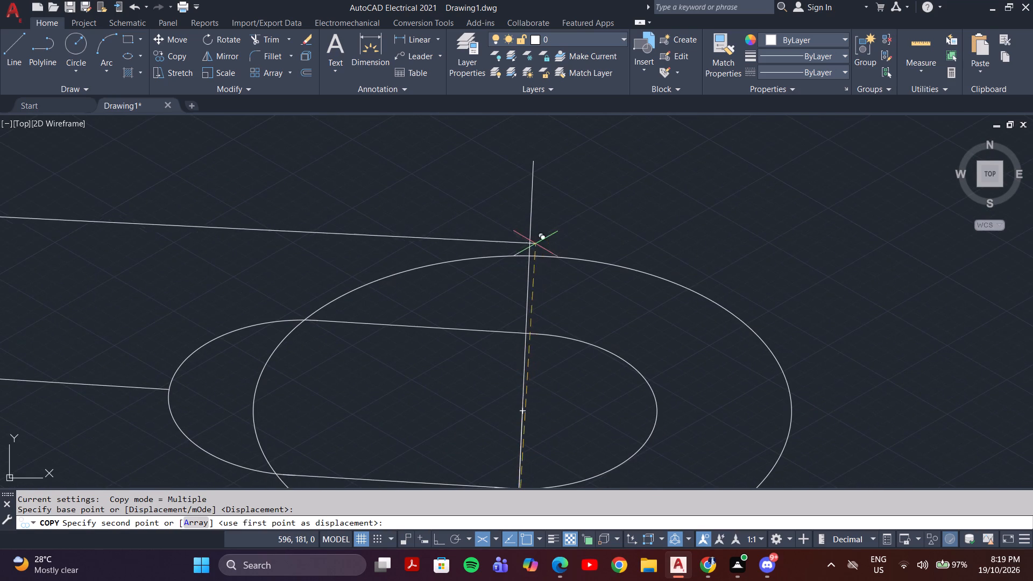
{"action": "left_click", "coordinate": [527, 257]}
{"action": "scroll", "coordinate": [526, 257], "scroll_direction": "down", "scroll_amount": 3}
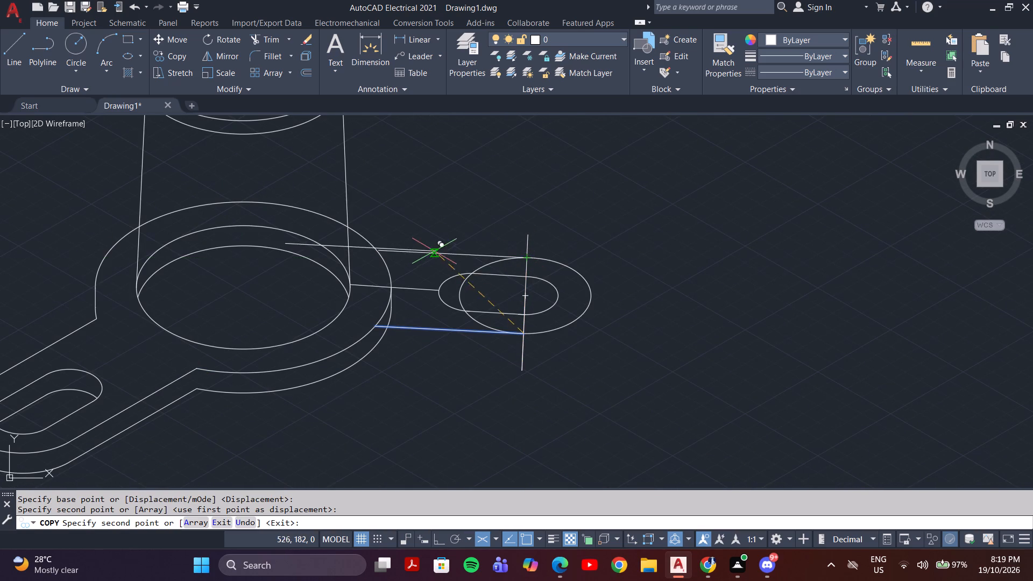
{"action": "scroll", "coordinate": [487, 253], "scroll_direction": "up", "scroll_amount": 2}
{"action": "key", "text": "Escape"}
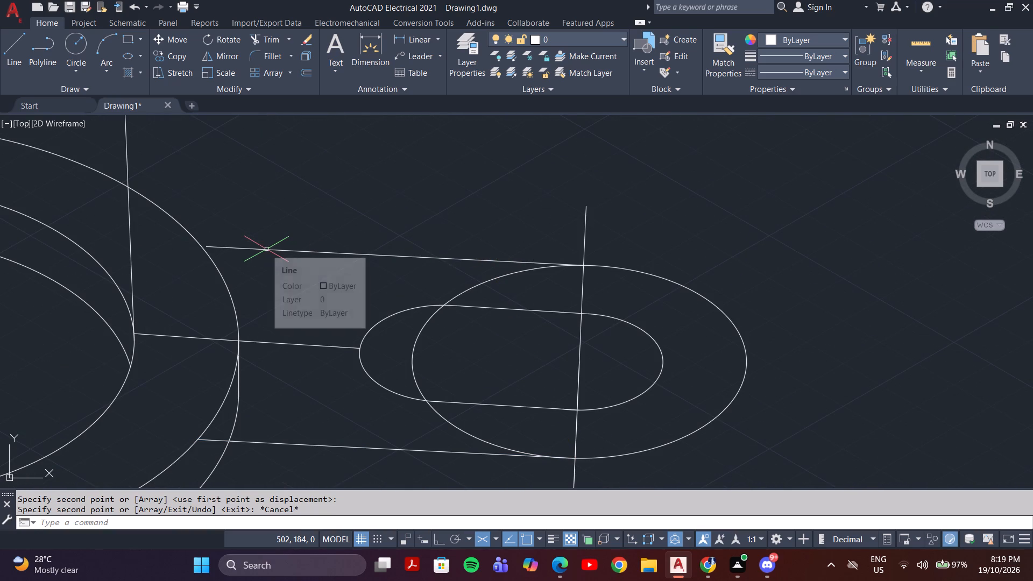
Extend the lug's upper side line to meet the flange's outer edge.
{"action": "type", "text": "ex"}
{"action": "key", "text": "Return"}
{"action": "left_click", "coordinate": [231, 245]}
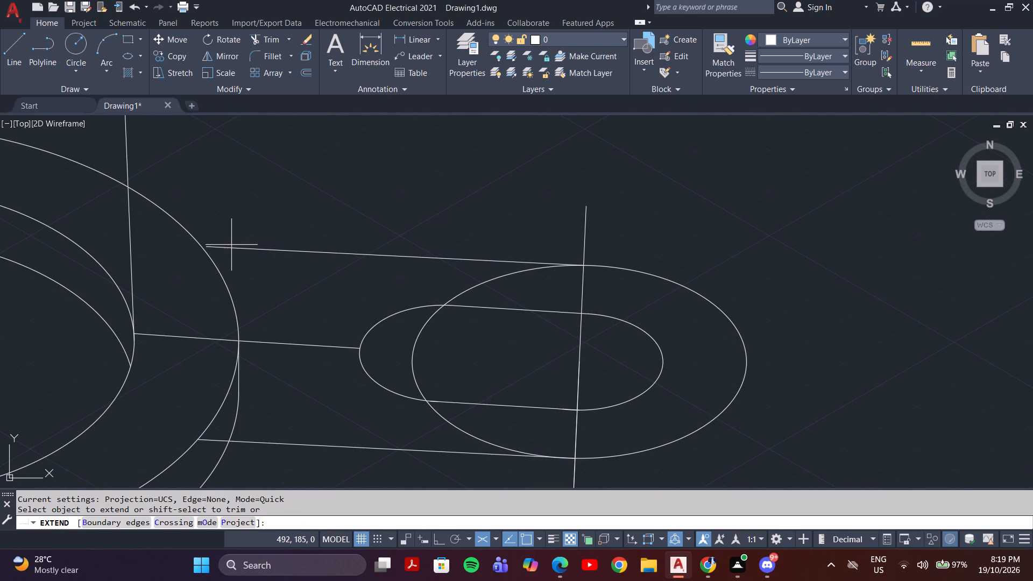
{"action": "key", "text": "space"}
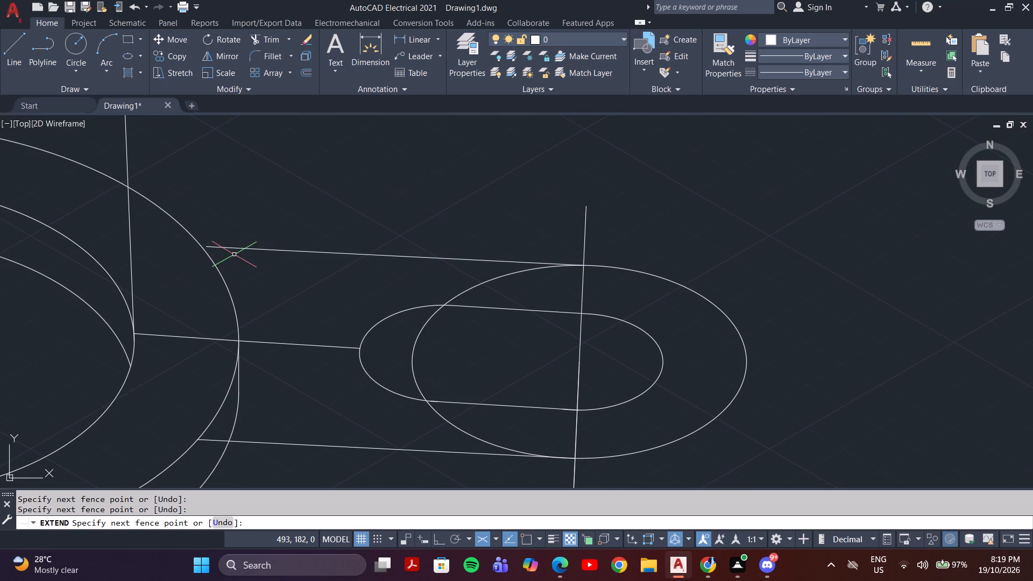
{"action": "key", "text": "space"}
{"action": "left_click", "coordinate": [236, 249]}
{"action": "scroll", "coordinate": [285, 290], "scroll_direction": "down", "scroll_amount": 2}
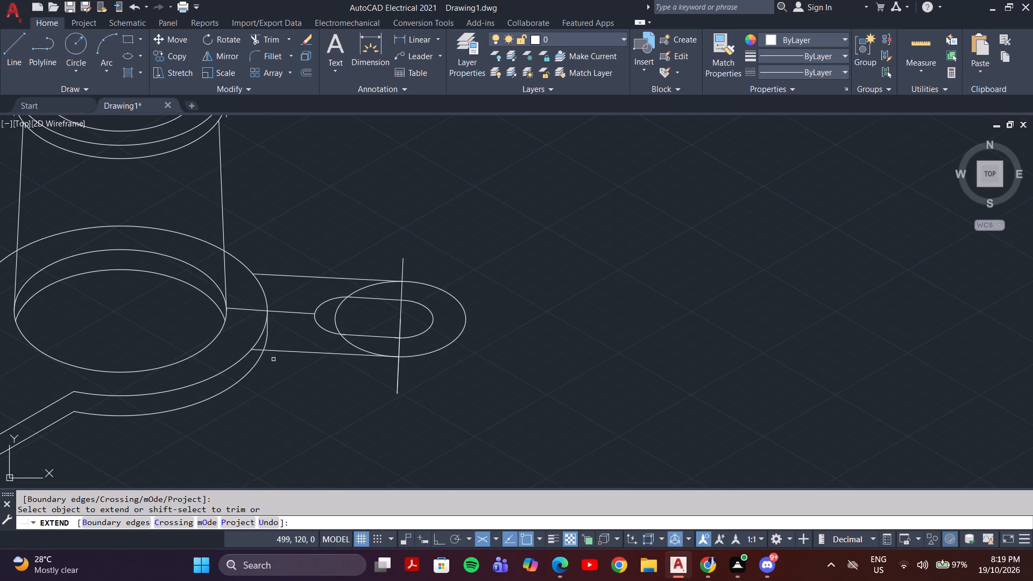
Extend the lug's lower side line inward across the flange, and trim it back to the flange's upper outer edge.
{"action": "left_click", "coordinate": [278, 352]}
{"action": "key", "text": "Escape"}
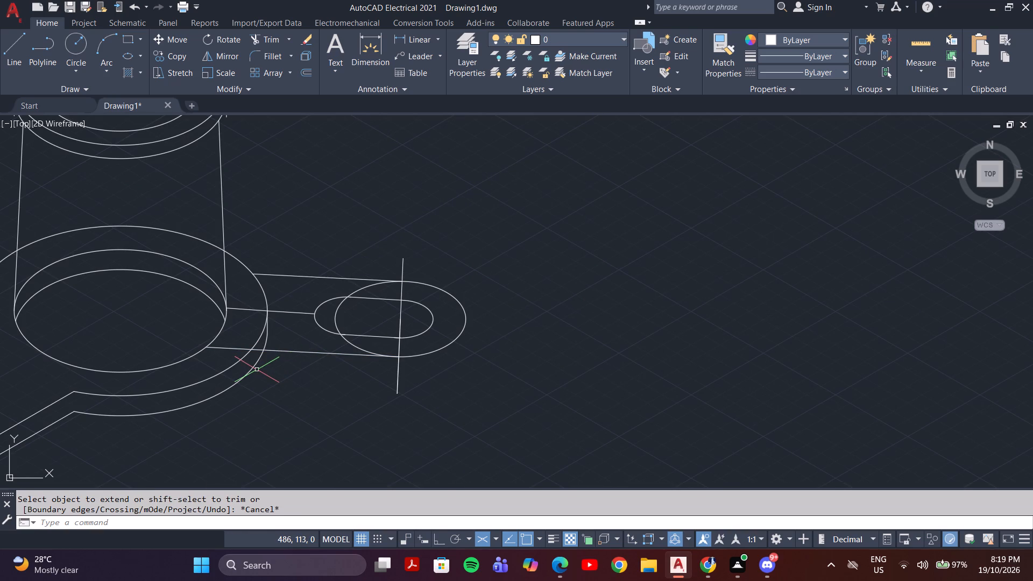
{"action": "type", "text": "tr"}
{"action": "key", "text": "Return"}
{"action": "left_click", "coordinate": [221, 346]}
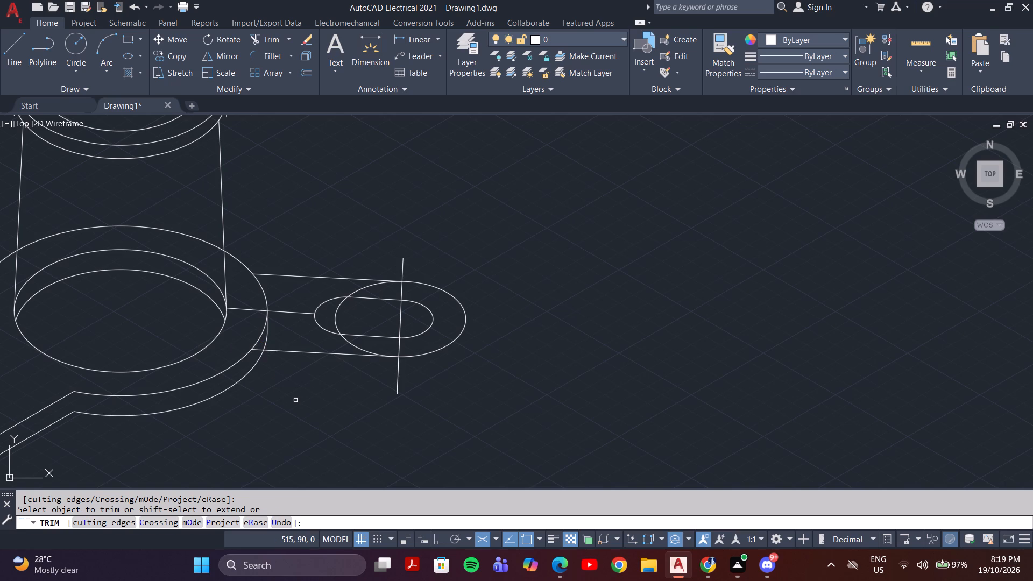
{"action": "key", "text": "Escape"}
Trim the inner arc of the lug's isocircle and the centre line running from the cylinder base to the slot.
{"action": "type", "text": "tr"}
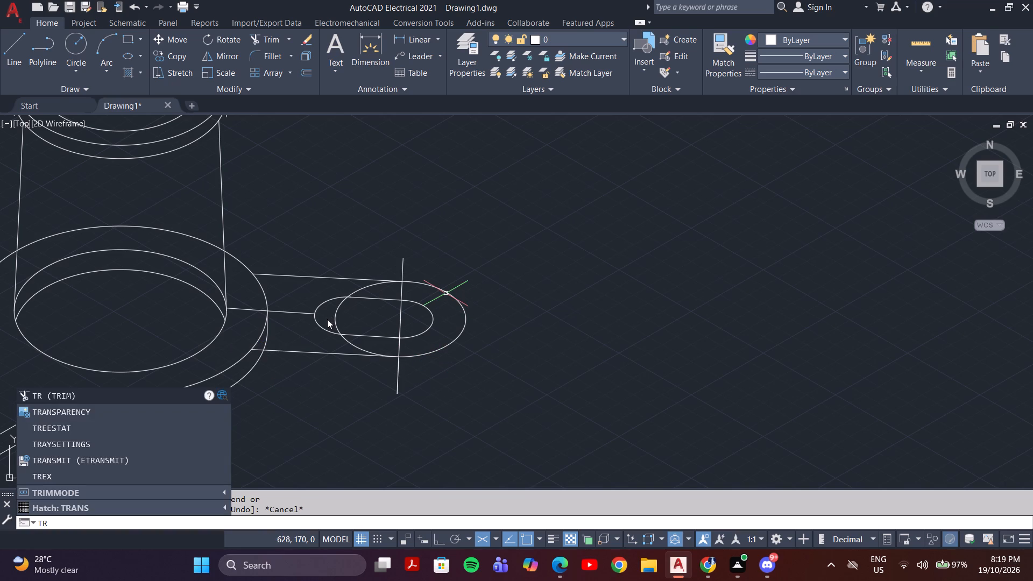
{"action": "key", "text": "Return"}
{"action": "left_click", "coordinate": [335, 318]}
{"action": "left_click", "coordinate": [358, 292]}
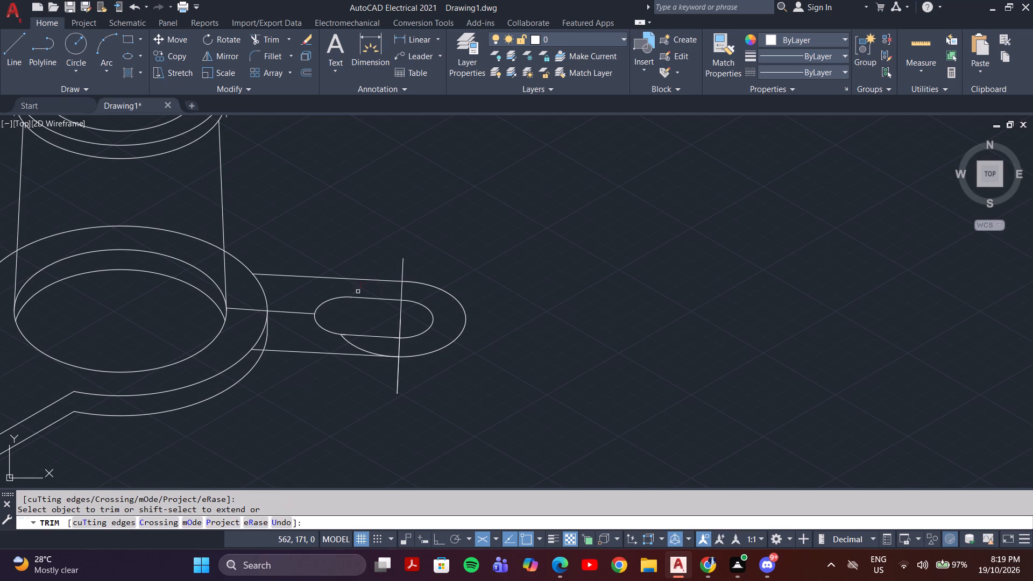
{"action": "left_click", "coordinate": [352, 344]}
{"action": "left_click", "coordinate": [292, 311]}
{"action": "left_click", "coordinate": [248, 310]}
{"action": "scroll", "coordinate": [272, 357], "scroll_direction": "down", "scroll_amount": 2}
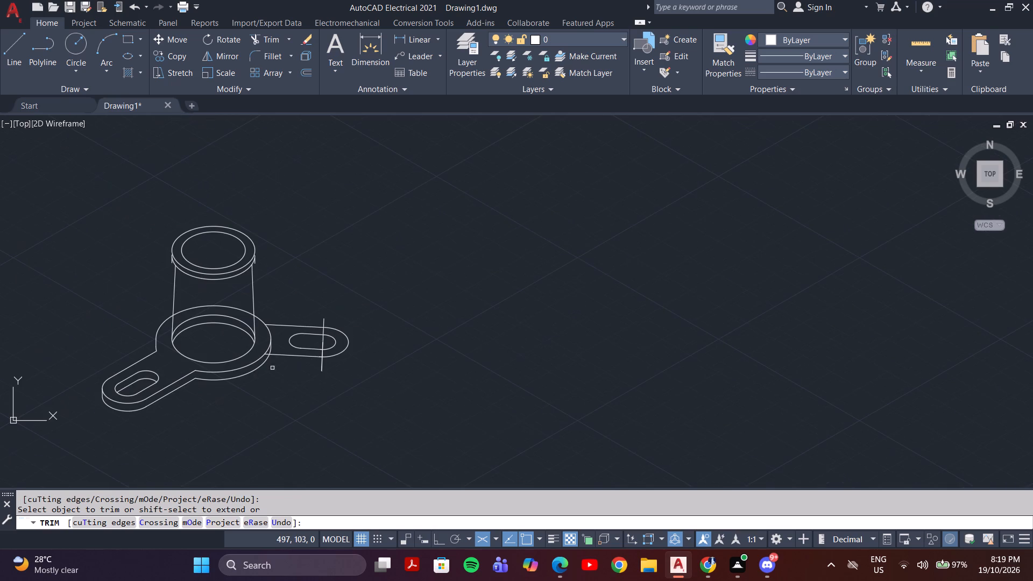
{"action": "middle_click_drag", "start_coordinate": [303, 380], "coordinate": [367, 383]}
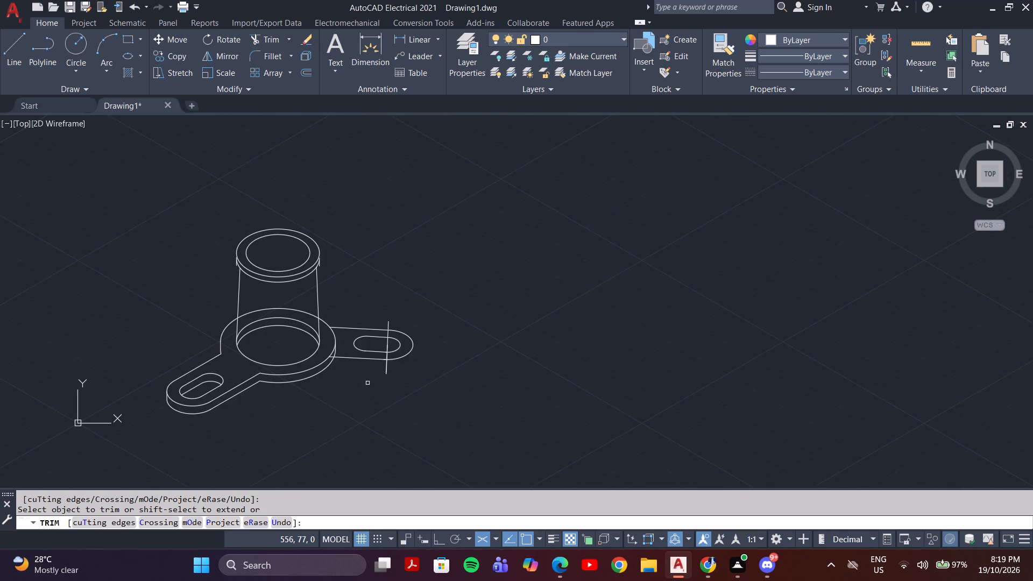
{"action": "scroll", "coordinate": [367, 381], "scroll_direction": "up", "scroll_amount": 2}
{"action": "key", "text": "Escape"}
Copy the lug outline, slot and construction line straight down to where the lug's lower side line meets the flange's lower outer edge.
{"action": "left_click_drag", "start_coordinate": [482, 235], "coordinate": [463, 249]}
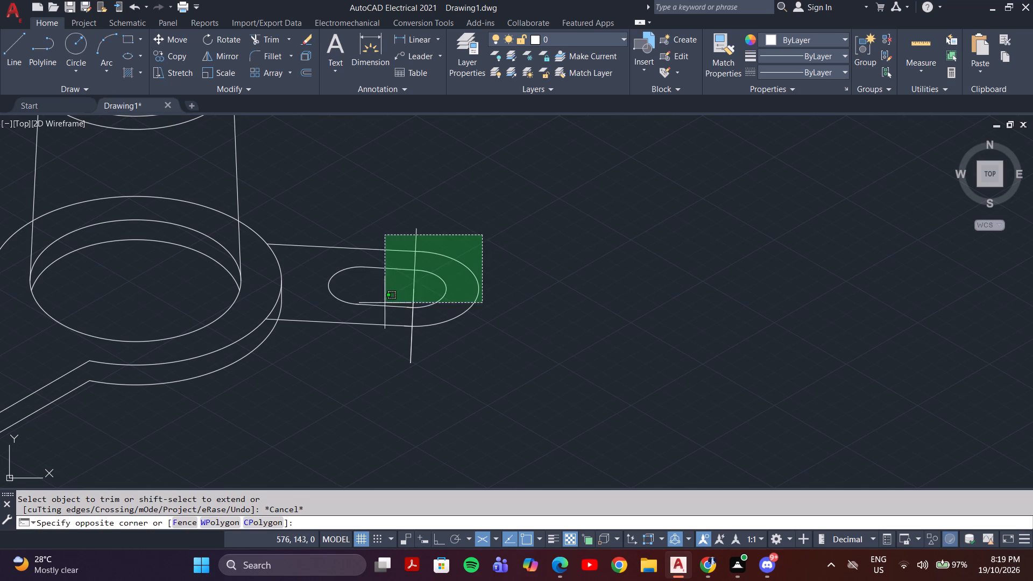
{"action": "left_click", "coordinate": [348, 346]}
{"action": "type", "text": "co"}
{"action": "key", "text": "Return"}
{"action": "key", "text": "F5"}
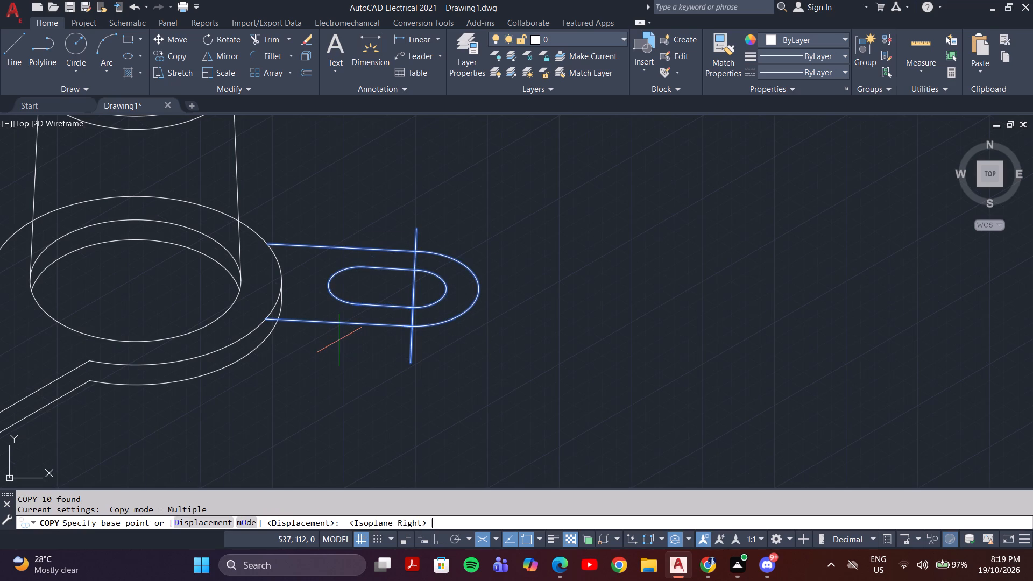
{"action": "key", "text": "F8"}
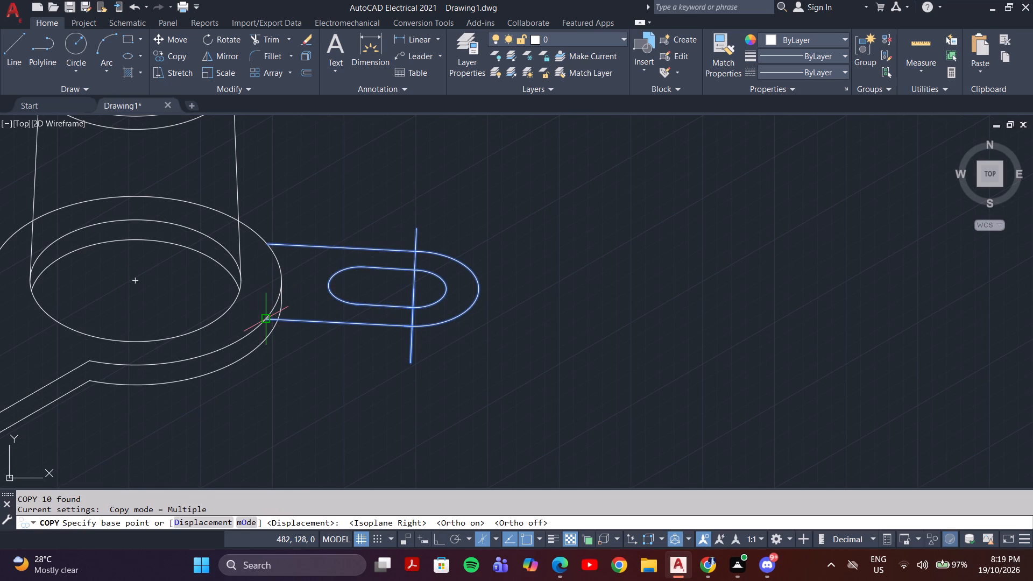
{"action": "left_click", "coordinate": [265, 320]}
{"action": "scroll", "coordinate": [267, 337], "scroll_direction": "up", "scroll_amount": 4}
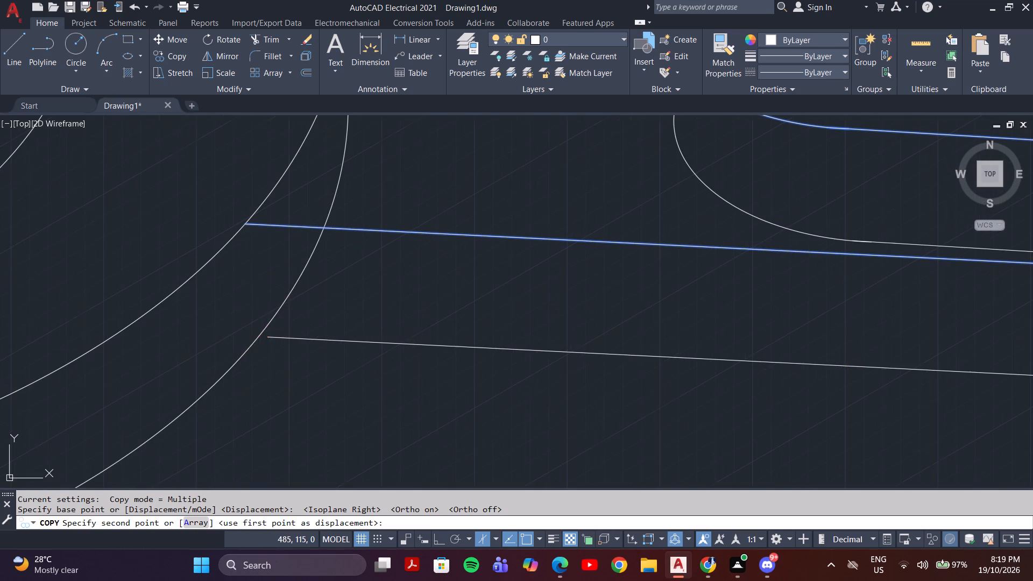
{"action": "key", "text": "F8"}
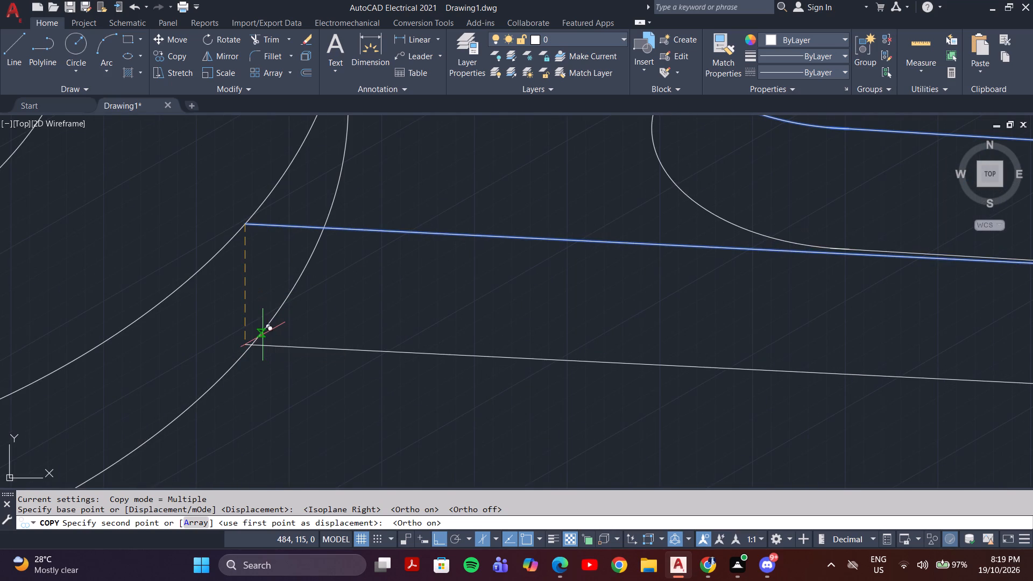
{"action": "scroll", "coordinate": [234, 352], "scroll_direction": "up", "scroll_amount": 4}
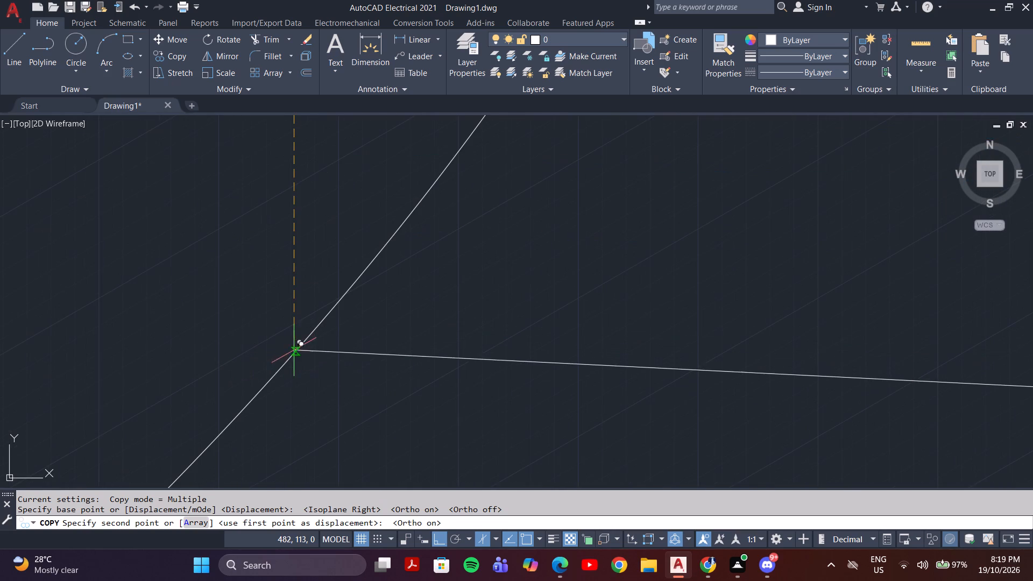
{"action": "left_click", "coordinate": [293, 353]}
{"action": "key", "text": "Escape"}
Trim the copied lug's upper side line and the part of its end arc hidden behind the top face.
{"action": "scroll", "coordinate": [312, 378], "scroll_direction": "down", "scroll_amount": 2}
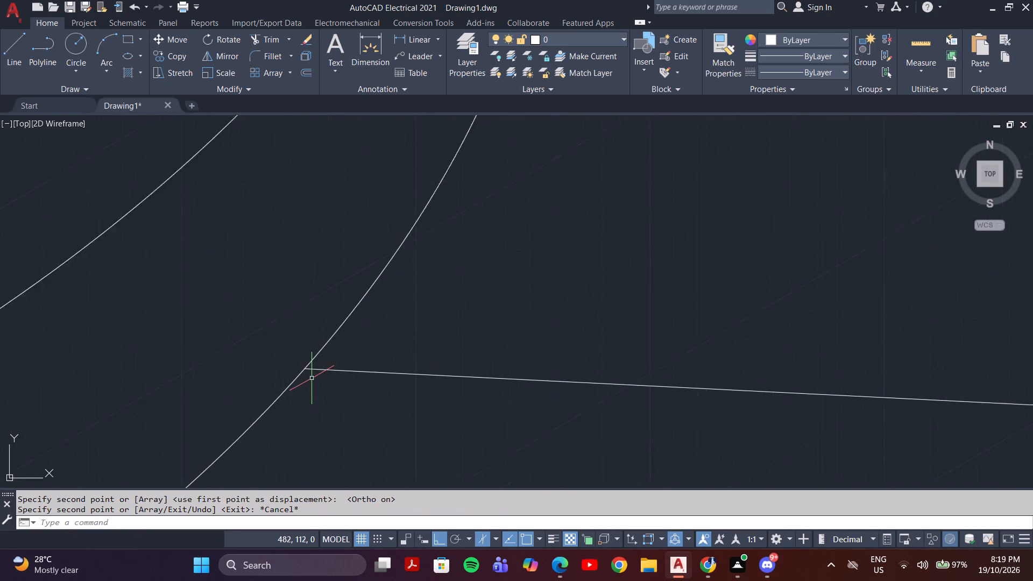
{"action": "scroll", "coordinate": [312, 378], "scroll_direction": "down", "scroll_amount": 6}
{"action": "scroll", "coordinate": [327, 309], "scroll_direction": "up", "scroll_amount": 5}
{"action": "scroll", "coordinate": [327, 309], "scroll_direction": "down", "scroll_amount": 2}
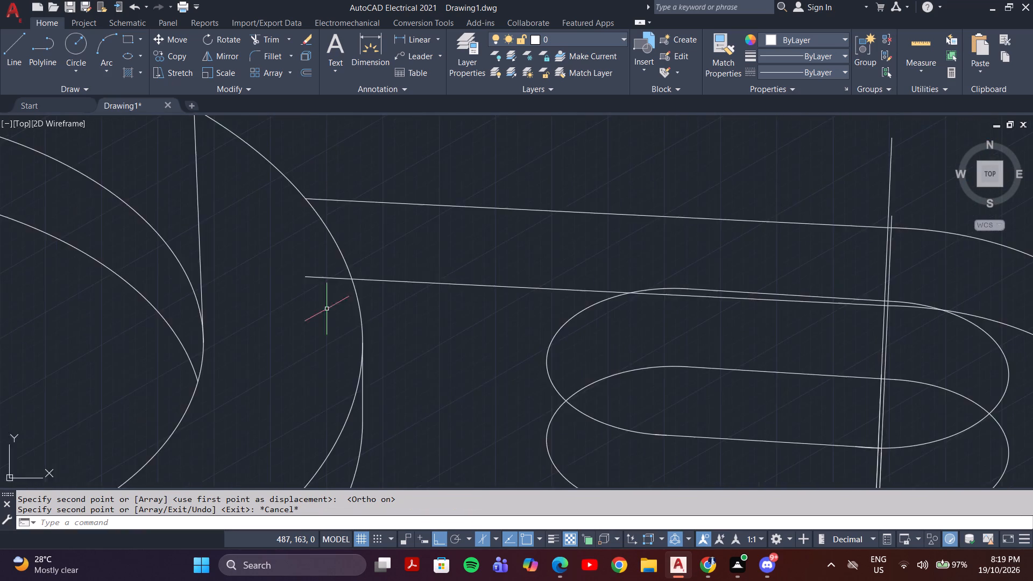
{"action": "scroll", "coordinate": [327, 309], "scroll_direction": "down", "scroll_amount": 2}
{"action": "type", "text": "tr"}
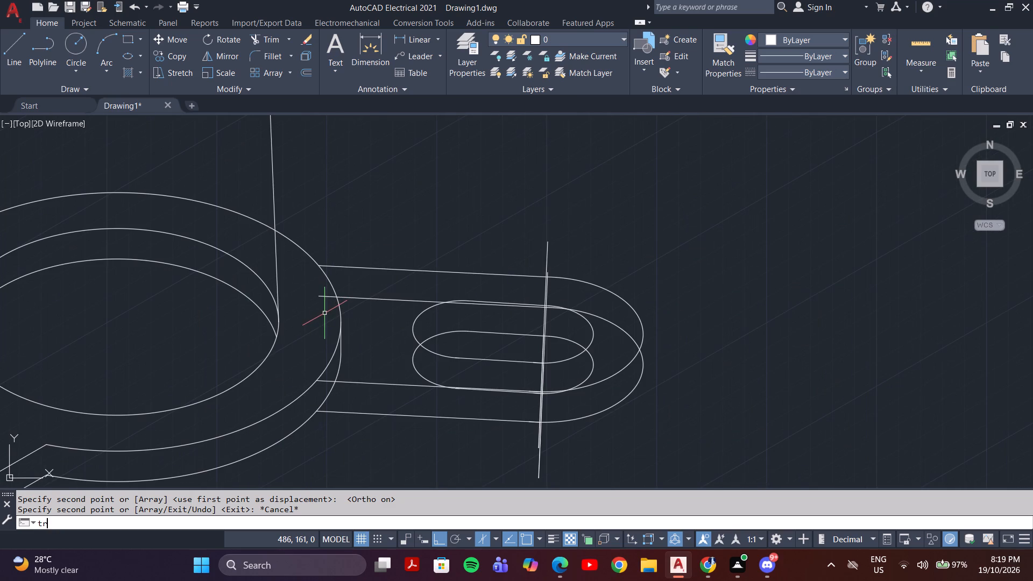
{"action": "key", "text": "Return"}
{"action": "left_click", "coordinate": [324, 297]}
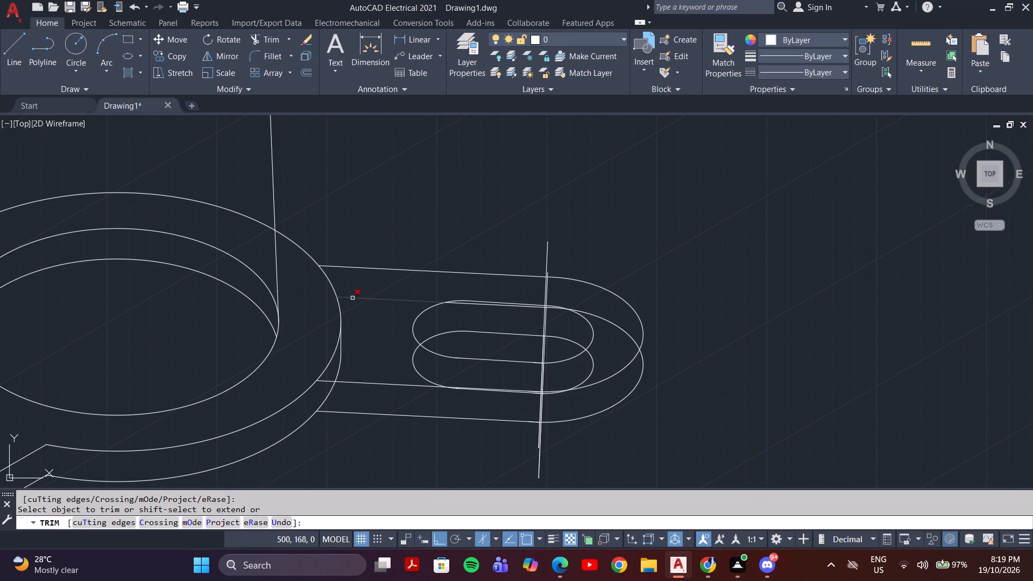
{"action": "left_click", "coordinate": [352, 298]}
{"action": "scroll", "coordinate": [478, 297], "scroll_direction": "up", "scroll_amount": 4}
{"action": "left_click", "coordinate": [468, 332]}
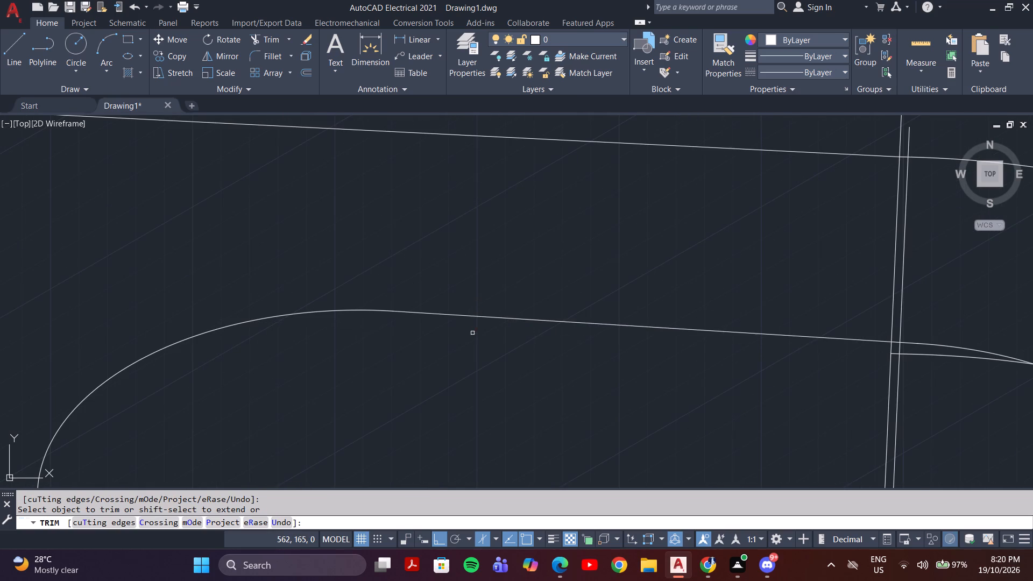
{"action": "scroll", "coordinate": [794, 344], "scroll_direction": "down", "scroll_amount": 3}
{"action": "scroll", "coordinate": [859, 351], "scroll_direction": "up", "scroll_amount": 3}
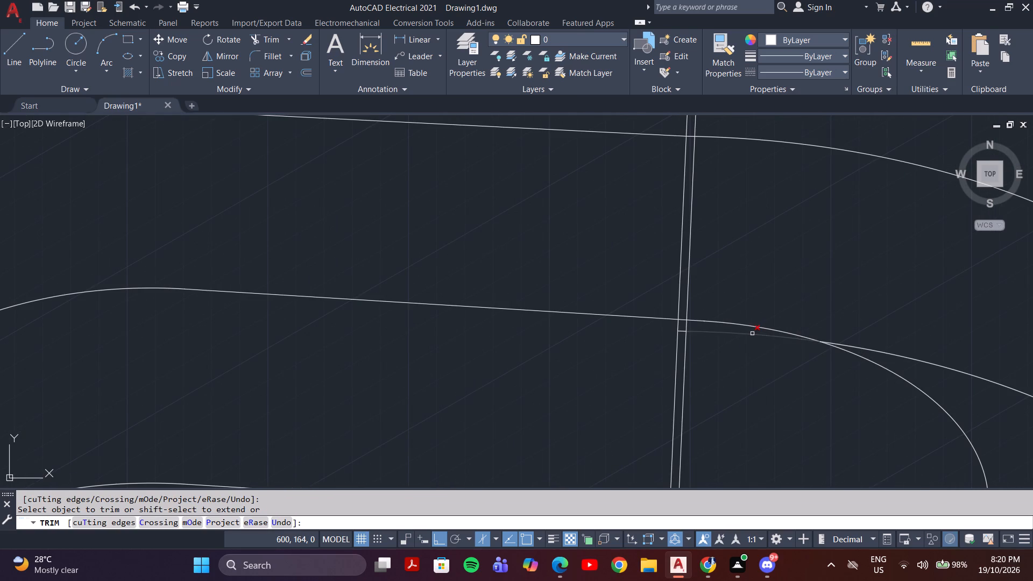
{"action": "left_click", "coordinate": [752, 334]}
{"action": "scroll", "coordinate": [646, 339], "scroll_direction": "up", "scroll_amount": 4}
{"action": "left_click", "coordinate": [857, 300]}
{"action": "left_click", "coordinate": [855, 289]}
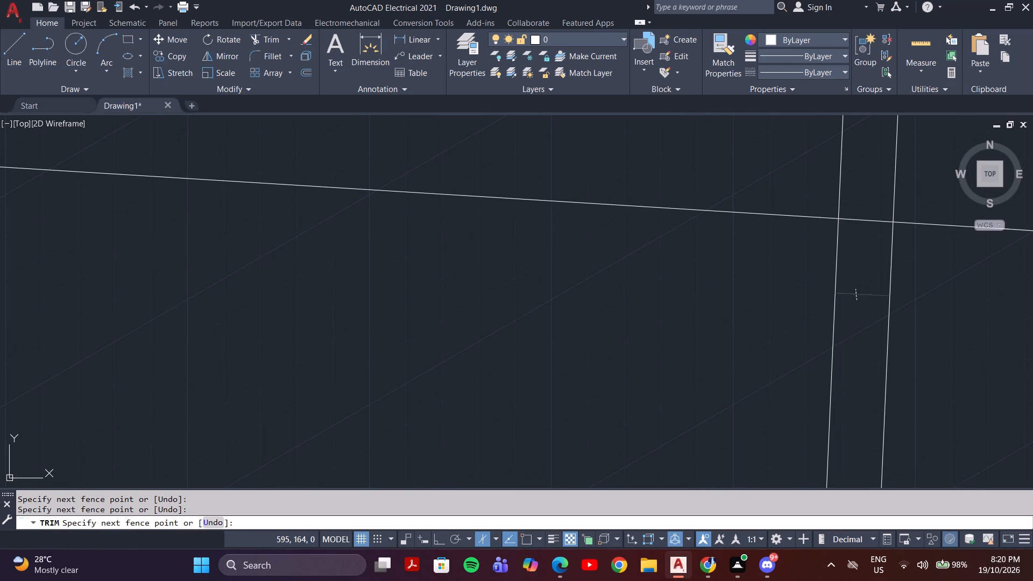
{"action": "scroll", "coordinate": [855, 290], "scroll_direction": "down", "scroll_amount": 8}
{"action": "middle_click_drag", "start_coordinate": [887, 344], "coordinate": [812, 341]}
{"action": "scroll", "coordinate": [843, 333], "scroll_direction": "up", "scroll_amount": 3}
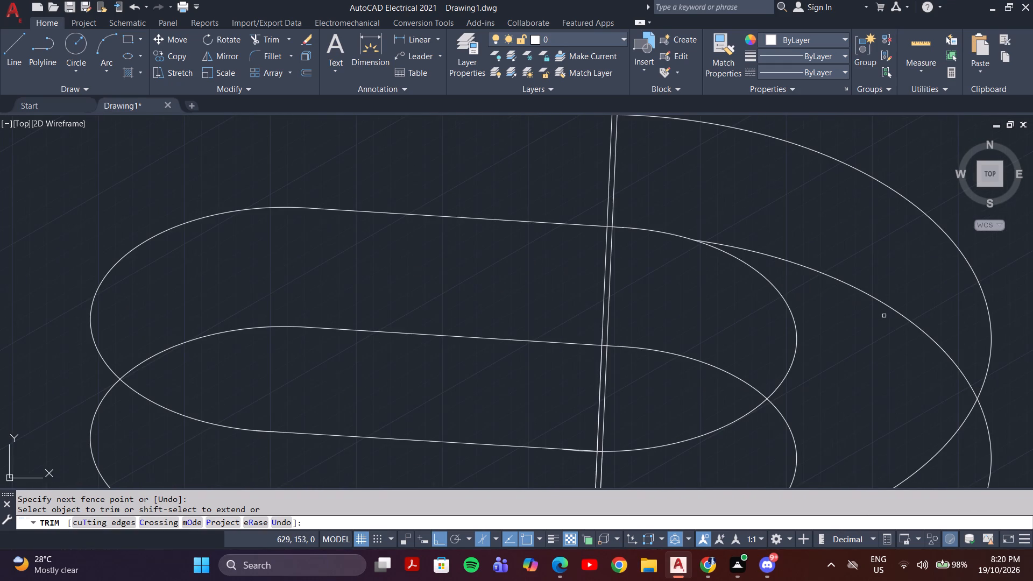
{"action": "left_click", "coordinate": [884, 305]}
{"action": "scroll", "coordinate": [898, 366], "scroll_direction": "down", "scroll_amount": 3}
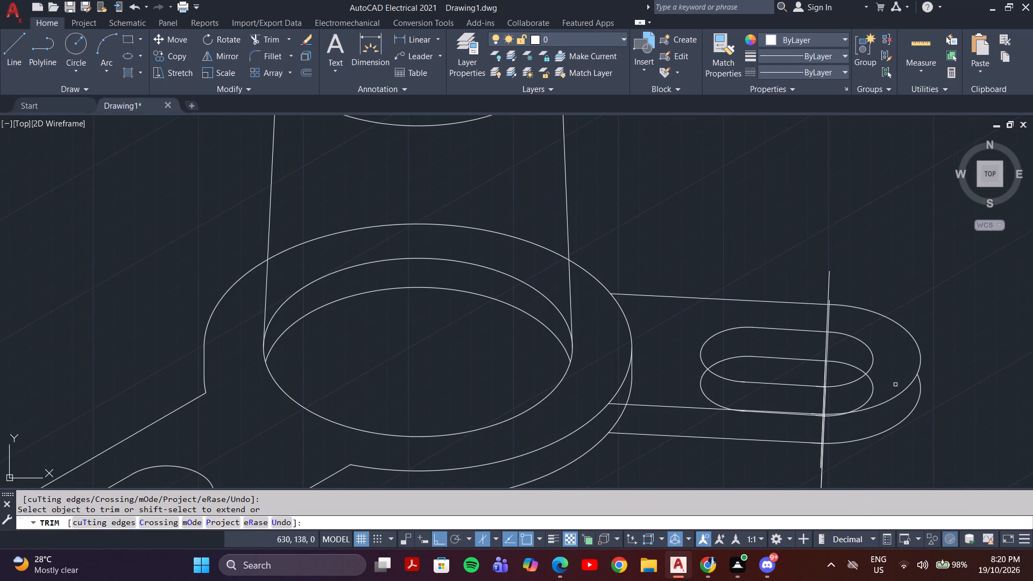
Trim the copied slot so only the edge visible inside the upper slot opening remains.
{"action": "left_click", "coordinate": [716, 391]}
{"action": "left_click", "coordinate": [671, 401]}
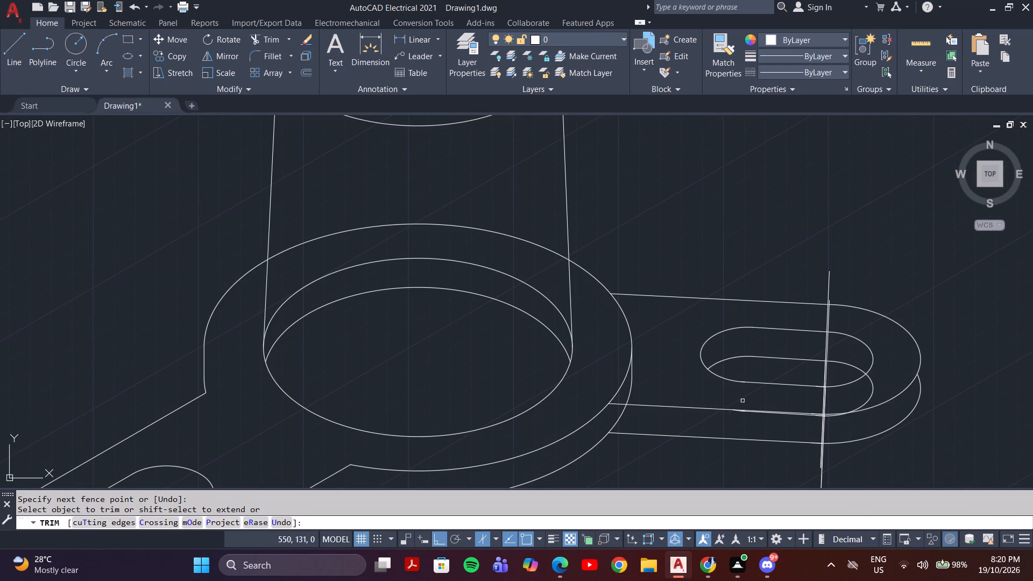
{"action": "scroll", "coordinate": [752, 415], "scroll_direction": "up", "scroll_amount": 4}
{"action": "left_click", "coordinate": [758, 390]}
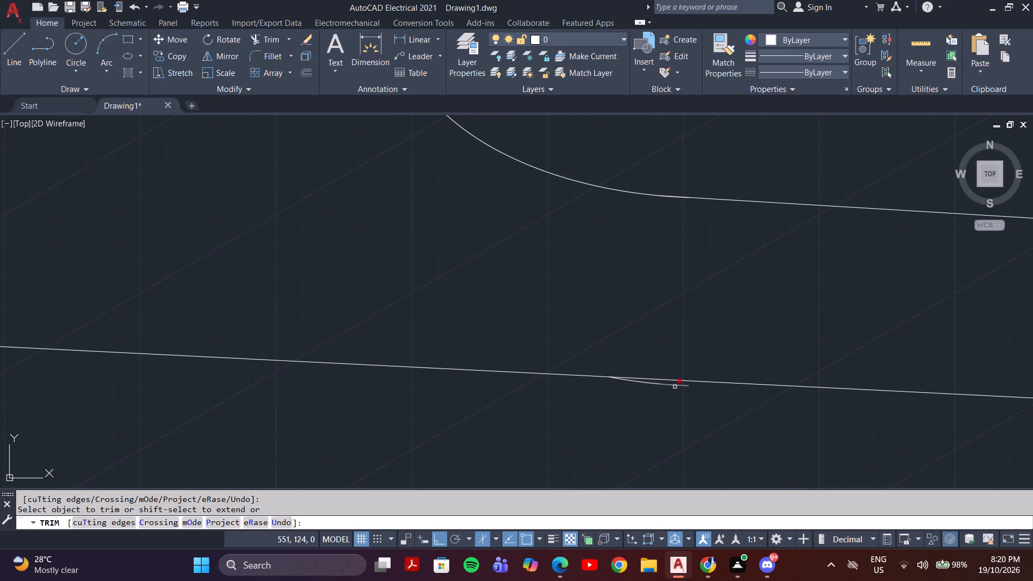
{"action": "left_click", "coordinate": [675, 387]}
{"action": "left_click", "coordinate": [661, 386]}
{"action": "scroll", "coordinate": [685, 404], "scroll_direction": "down", "scroll_amount": 3}
{"action": "middle_click_drag", "start_coordinate": [751, 415], "coordinate": [623, 416]}
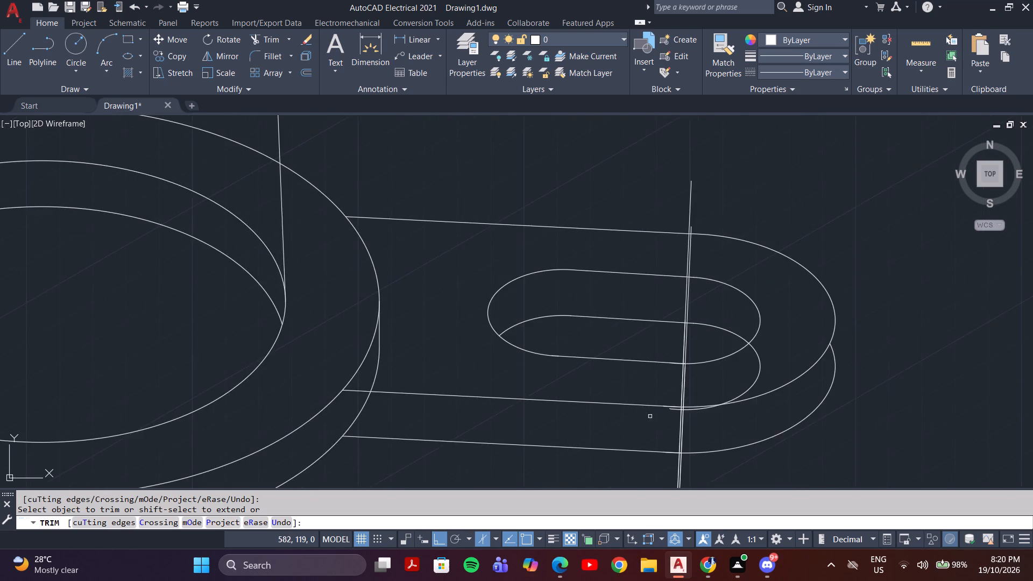
{"action": "scroll", "coordinate": [698, 411], "scroll_direction": "up", "scroll_amount": 5}
{"action": "left_click", "coordinate": [626, 389]}
{"action": "left_click", "coordinate": [496, 398]}
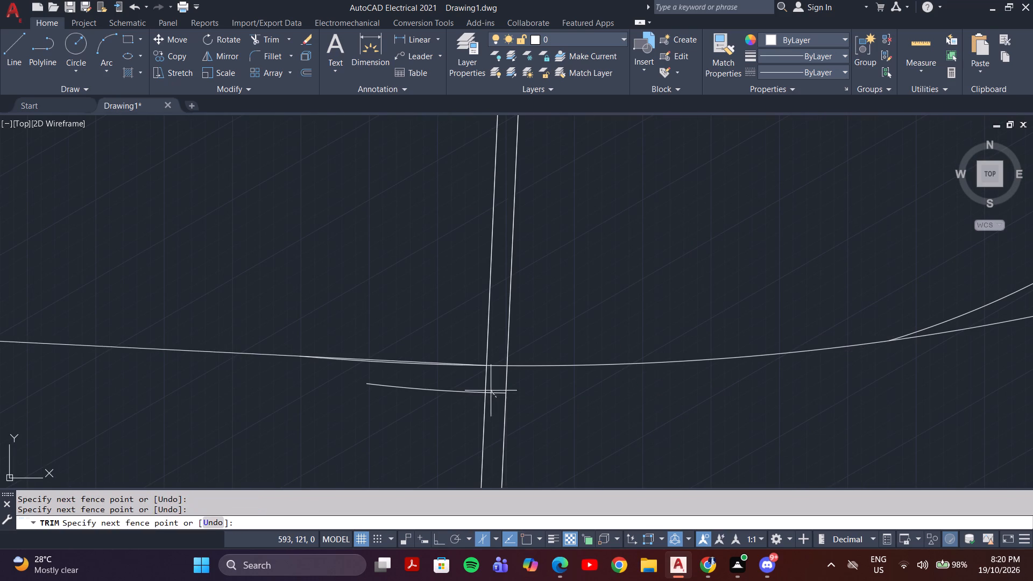
{"action": "left_click", "coordinate": [491, 387]}
{"action": "left_click", "coordinate": [448, 399]}
{"action": "left_click", "coordinate": [444, 407]}
{"action": "left_click", "coordinate": [450, 386]}
{"action": "left_click", "coordinate": [447, 403]}
{"action": "scroll", "coordinate": [630, 394], "scroll_direction": "down", "scroll_amount": 2}
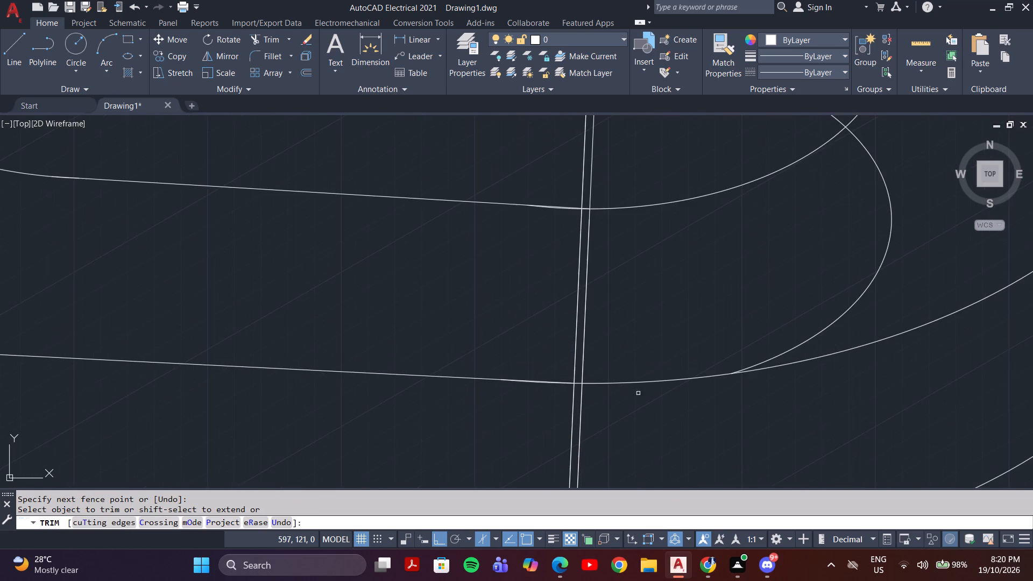
{"action": "middle_click_drag", "start_coordinate": [862, 390], "coordinate": [774, 447]}
{"action": "left_click", "coordinate": [756, 372]}
Trim the two construction lines inside the slot and across the lug's top face above the slot.
{"action": "scroll", "coordinate": [755, 366], "scroll_direction": "down", "scroll_amount": 3}
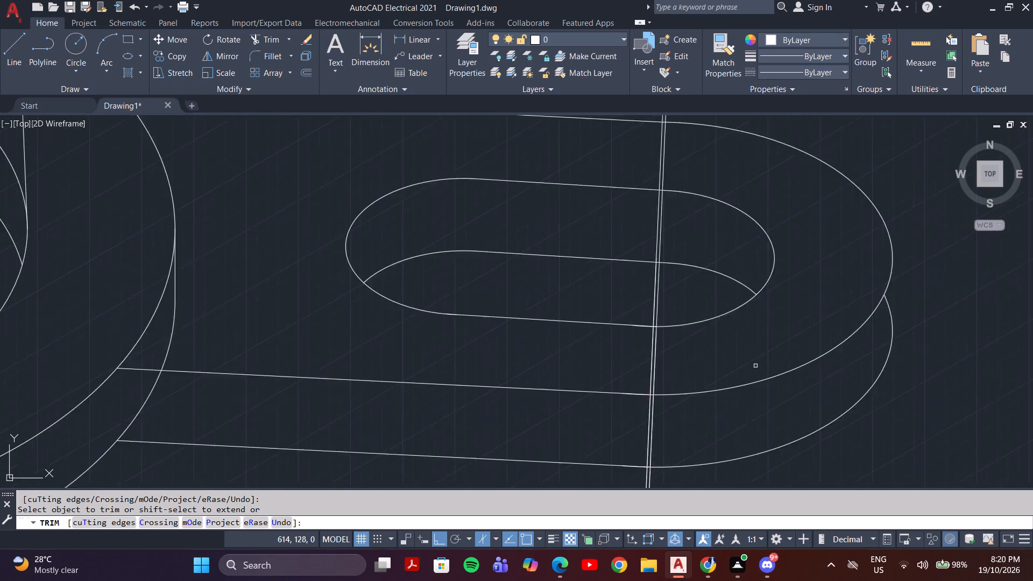
{"action": "scroll", "coordinate": [702, 297], "scroll_direction": "up", "scroll_amount": 4}
{"action": "left_click", "coordinate": [657, 361]}
{"action": "left_click", "coordinate": [606, 367]}
{"action": "scroll", "coordinate": [606, 369], "scroll_direction": "down", "scroll_amount": 4}
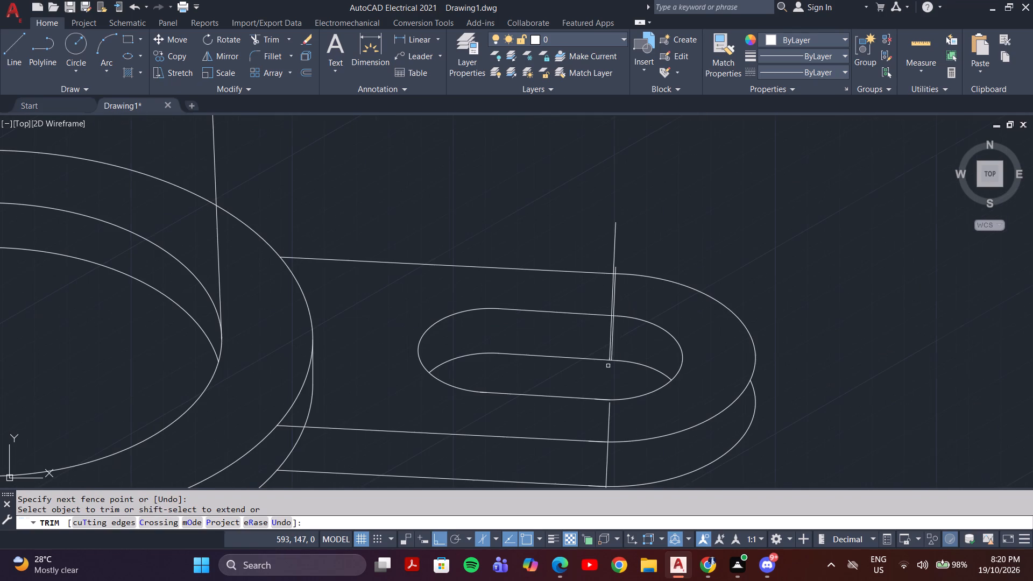
{"action": "left_click", "coordinate": [617, 343]}
{"action": "left_click", "coordinate": [602, 339]}
{"action": "left_click", "coordinate": [635, 300]}
{"action": "left_click", "coordinate": [602, 294]}
Trim the remaining construction line pieces below the slot and the ends projecting above the lug.
{"action": "scroll", "coordinate": [605, 355], "scroll_direction": "up", "scroll_amount": 5}
{"action": "left_click", "coordinate": [623, 387]}
{"action": "scroll", "coordinate": [624, 385], "scroll_direction": "down", "scroll_amount": 6}
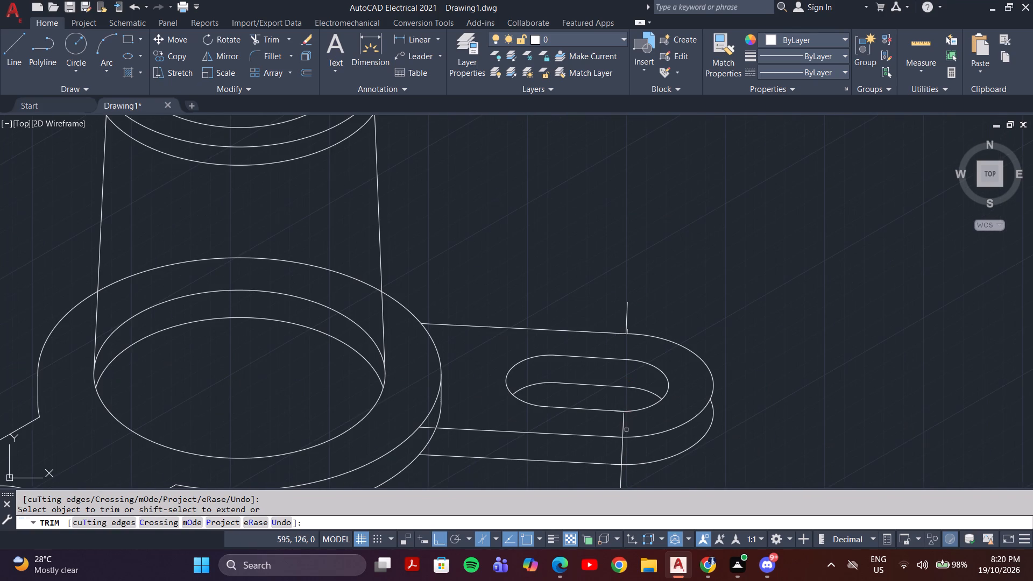
{"action": "left_click", "coordinate": [626, 430]}
{"action": "left_click", "coordinate": [612, 426]}
{"action": "left_click", "coordinate": [632, 451]}
{"action": "left_click", "coordinate": [612, 451]}
{"action": "left_click", "coordinate": [642, 477]}
{"action": "left_click", "coordinate": [607, 483]}
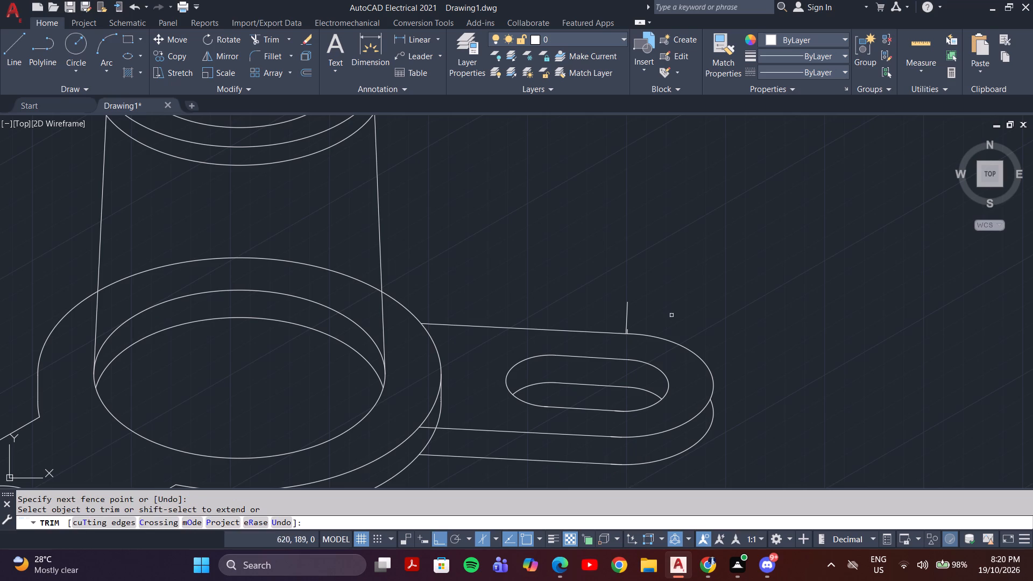
{"action": "left_click", "coordinate": [665, 310]}
{"action": "left_click", "coordinate": [618, 308]}
{"action": "scroll", "coordinate": [632, 310], "scroll_direction": "up", "scroll_amount": 2}
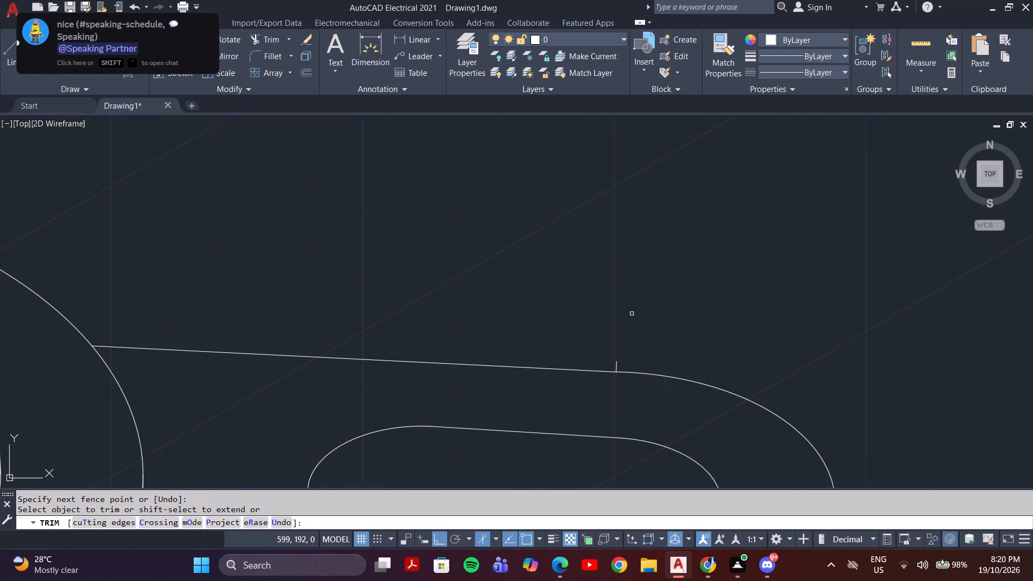
{"action": "left_click", "coordinate": [614, 362]}
{"action": "left_click", "coordinate": [620, 363]}
Trim the excess arc ends overlapping the straight front edges of the second lug's top face and its slot.
{"action": "scroll", "coordinate": [616, 364], "scroll_direction": "down", "scroll_amount": 4}
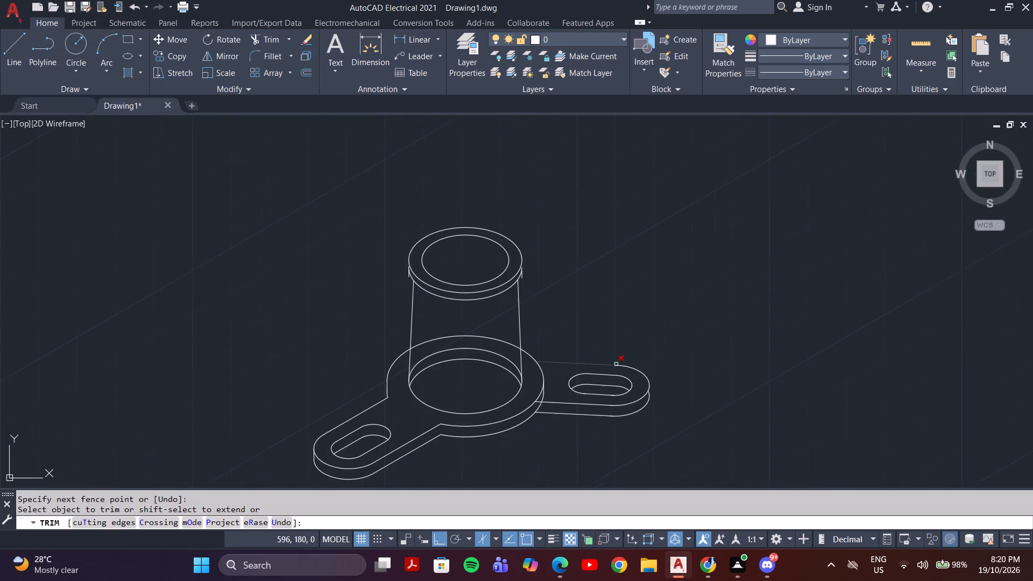
{"action": "scroll", "coordinate": [653, 410], "scroll_direction": "up", "scroll_amount": 3}
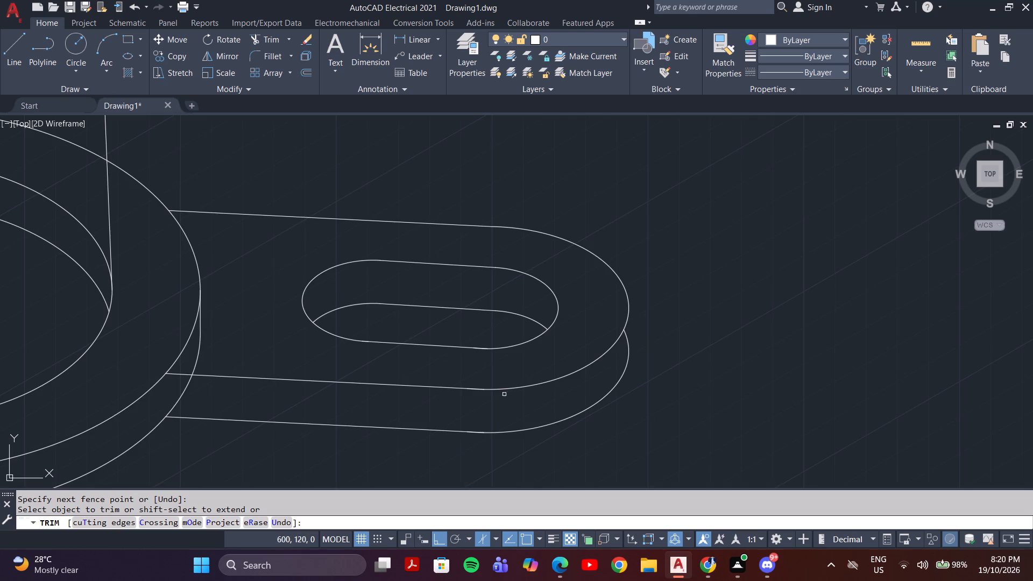
{"action": "scroll", "coordinate": [498, 388], "scroll_direction": "up", "scroll_amount": 4}
{"action": "scroll", "coordinate": [343, 389], "scroll_direction": "up", "scroll_amount": 3}
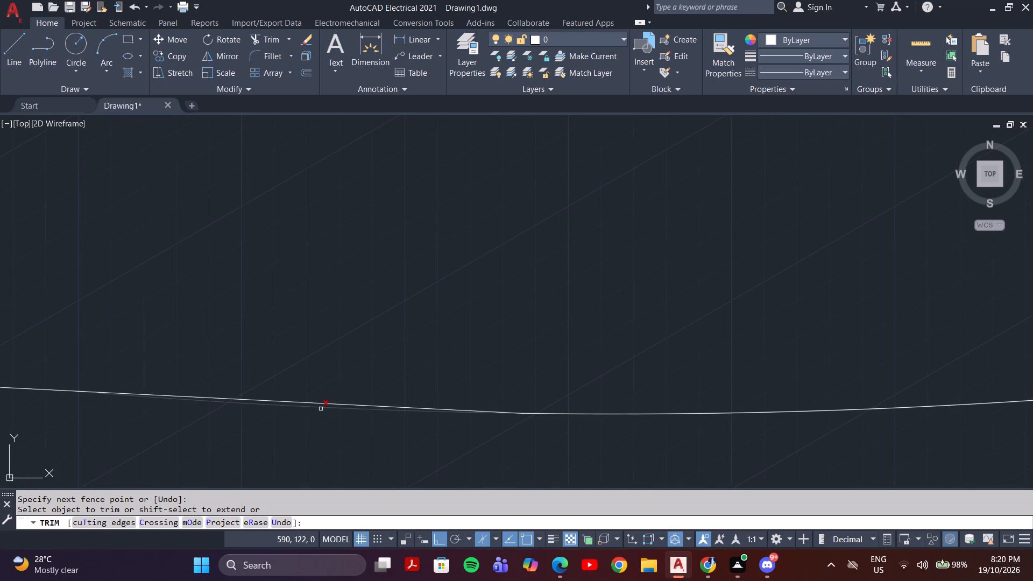
{"action": "left_click", "coordinate": [321, 409]}
{"action": "scroll", "coordinate": [335, 425], "scroll_direction": "down", "scroll_amount": 5}
{"action": "scroll", "coordinate": [351, 339], "scroll_direction": "up", "scroll_amount": 4}
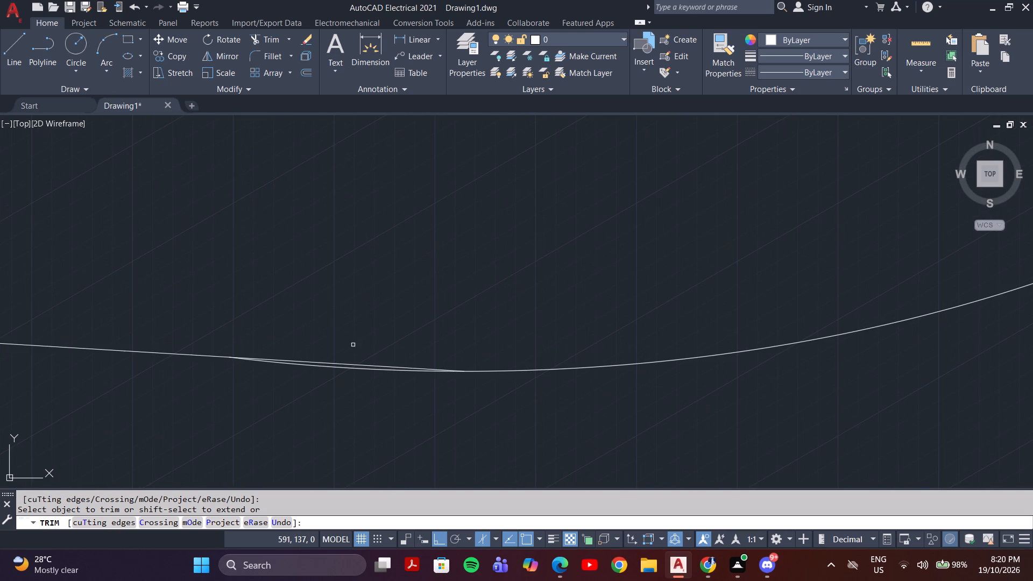
{"action": "left_click", "coordinate": [347, 369]}
Trim the excess arc end overlapping the straight part of the second lug's bottom front edge.
{"action": "scroll", "coordinate": [369, 324], "scroll_direction": "down", "scroll_amount": 4}
{"action": "middle_click_drag", "start_coordinate": [391, 235], "coordinate": [394, 268]}
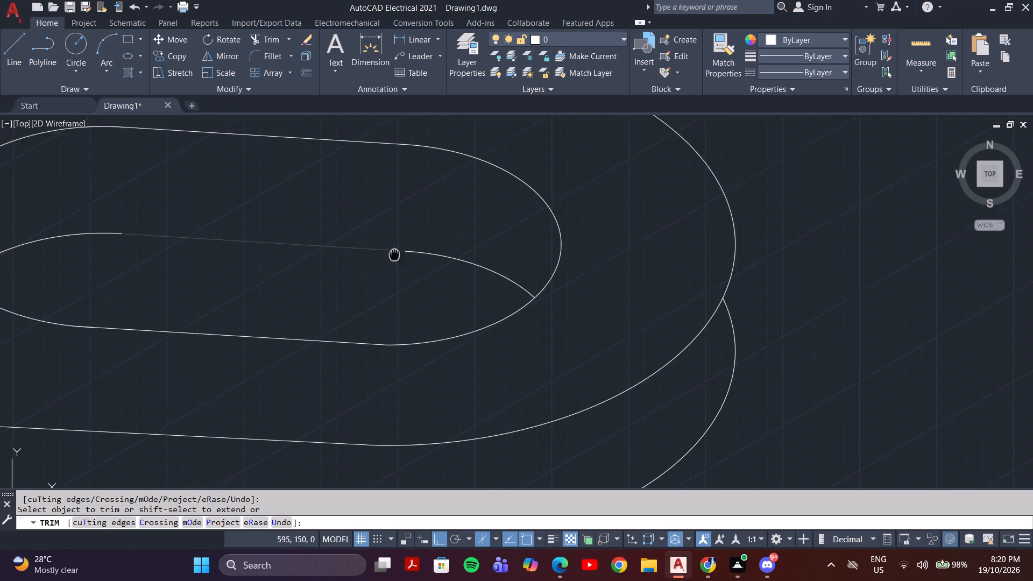
{"action": "middle_click_drag", "start_coordinate": [394, 268], "coordinate": [424, 353]}
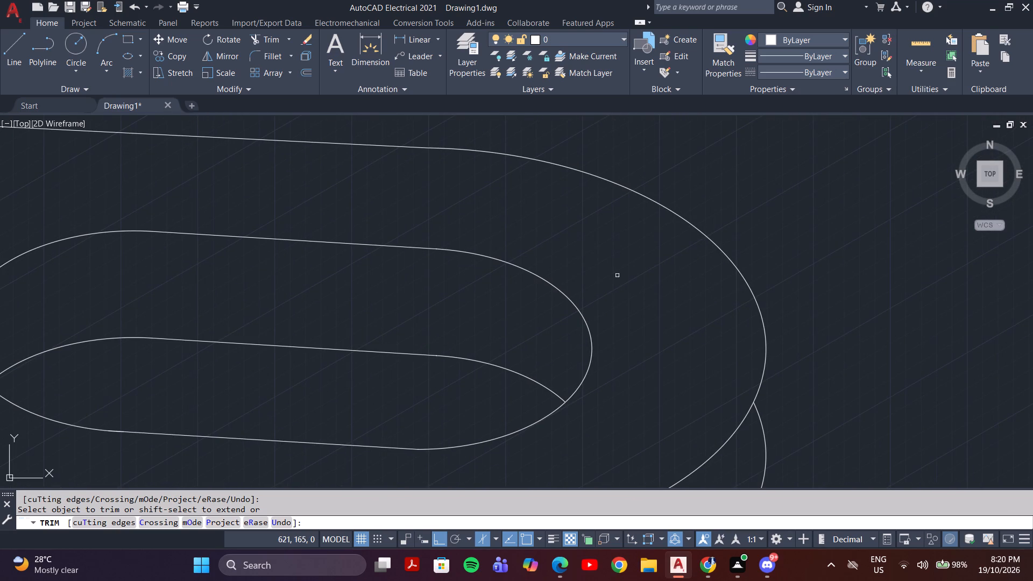
{"action": "middle_click_drag", "start_coordinate": [685, 394], "coordinate": [695, 186]}
{"action": "scroll", "coordinate": [400, 475], "scroll_direction": "up", "scroll_amount": 2}
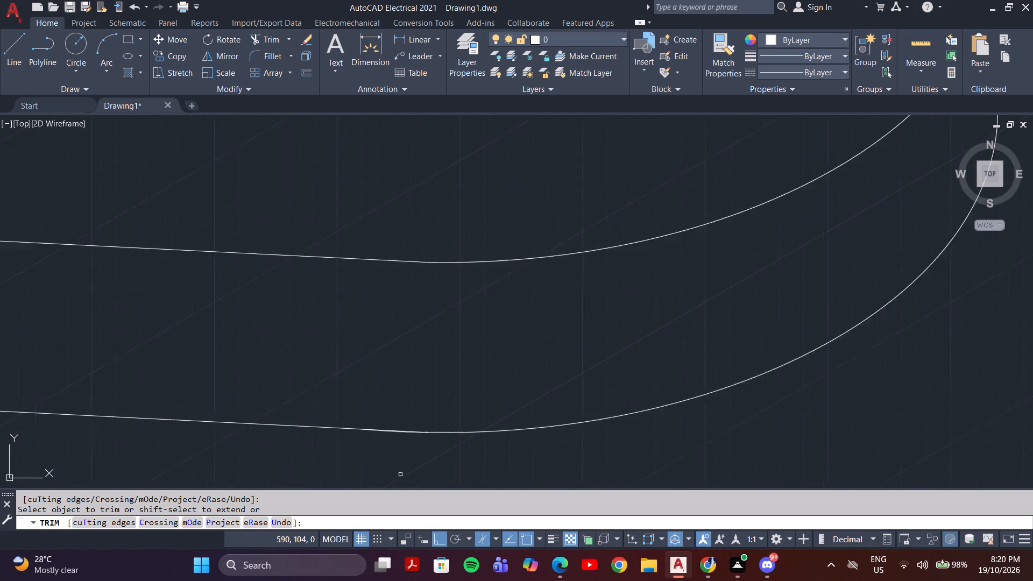
{"action": "scroll", "coordinate": [400, 472], "scroll_direction": "up", "scroll_amount": 2}
{"action": "left_click", "coordinate": [379, 311]}
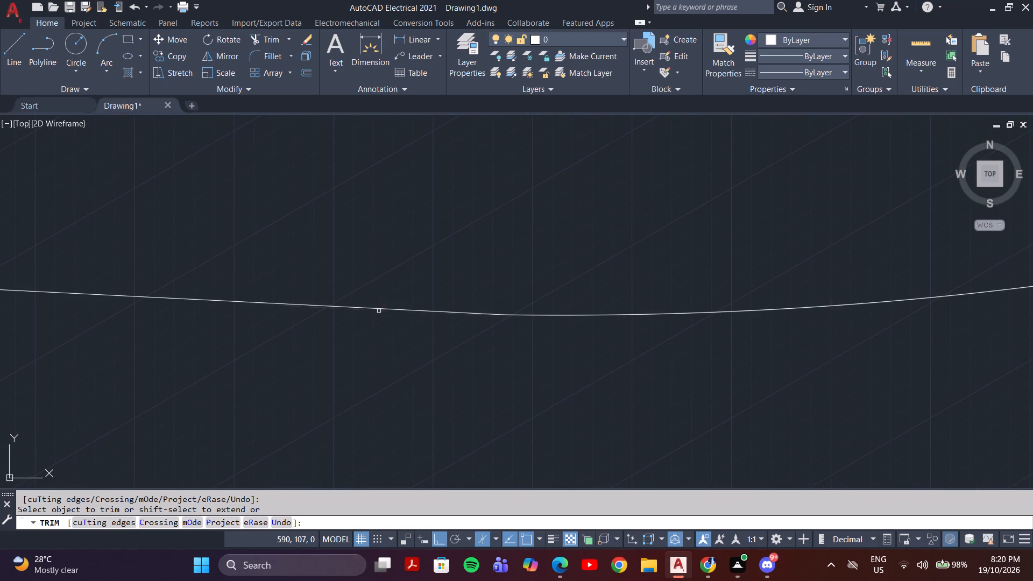
{"action": "scroll", "coordinate": [495, 353], "scroll_direction": "down", "scroll_amount": 3}
{"action": "scroll", "coordinate": [810, 328], "scroll_direction": "down", "scroll_amount": 3}
{"action": "middle_click_drag", "start_coordinate": [883, 303], "coordinate": [774, 407]}
{"action": "key", "text": "Escape"}
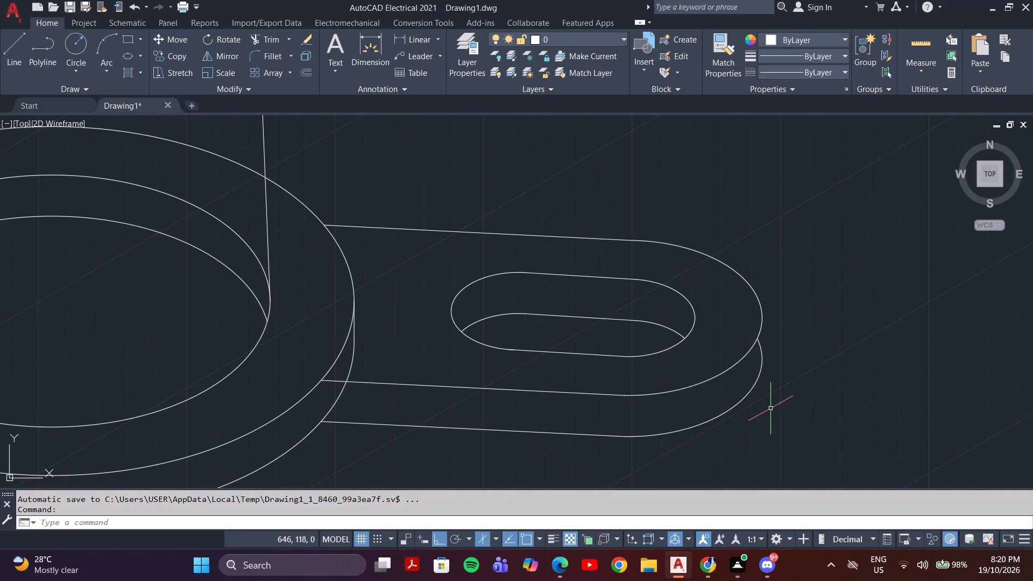
Draw a vertical line joining the top and bottom end arcs at the second lug's outermost point.
{"action": "key", "text": "l"}
{"action": "key", "text": "Return"}
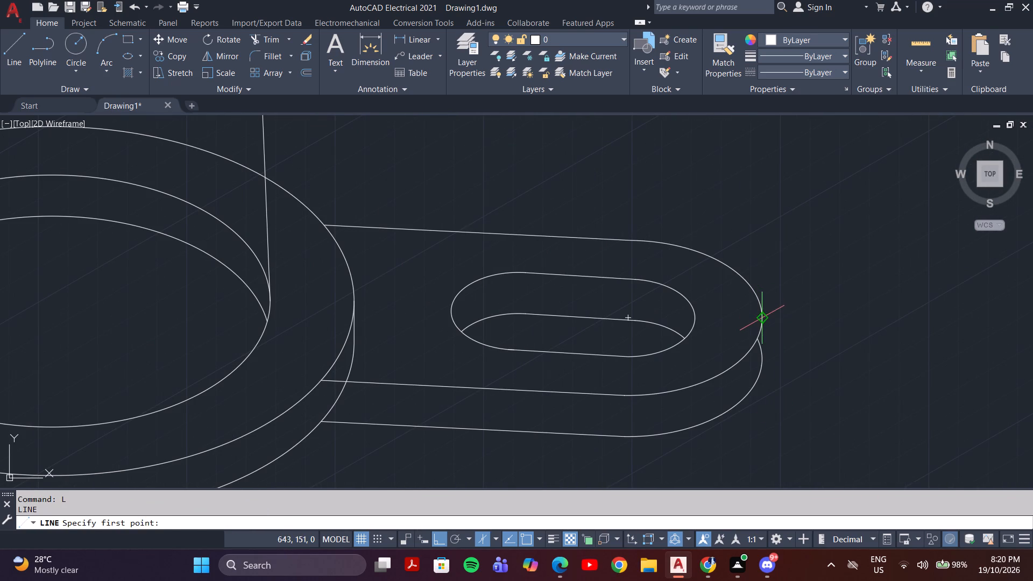
{"action": "left_click", "coordinate": [762, 321]}
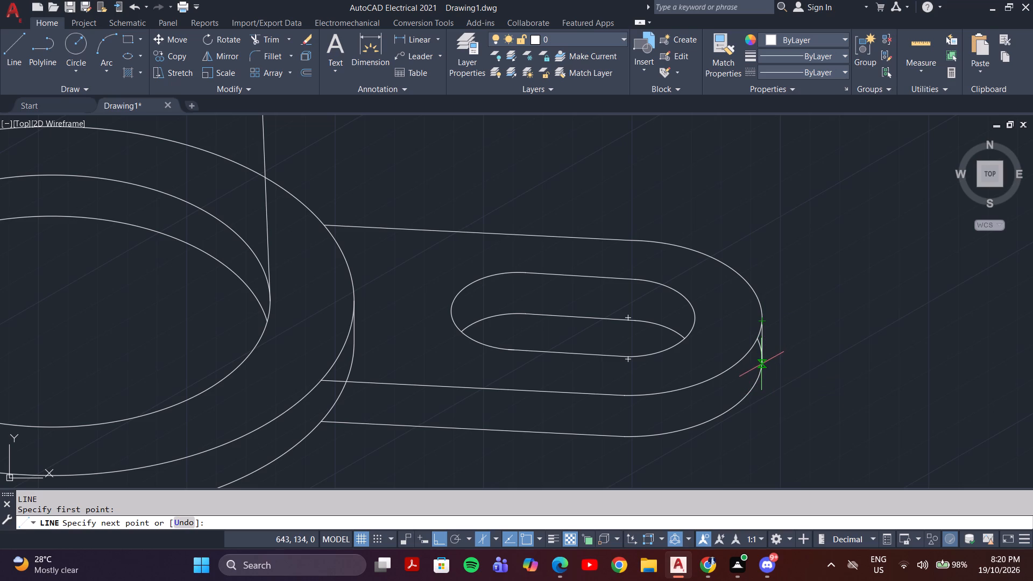
{"action": "scroll", "coordinate": [761, 364], "scroll_direction": "up", "scroll_amount": 5}
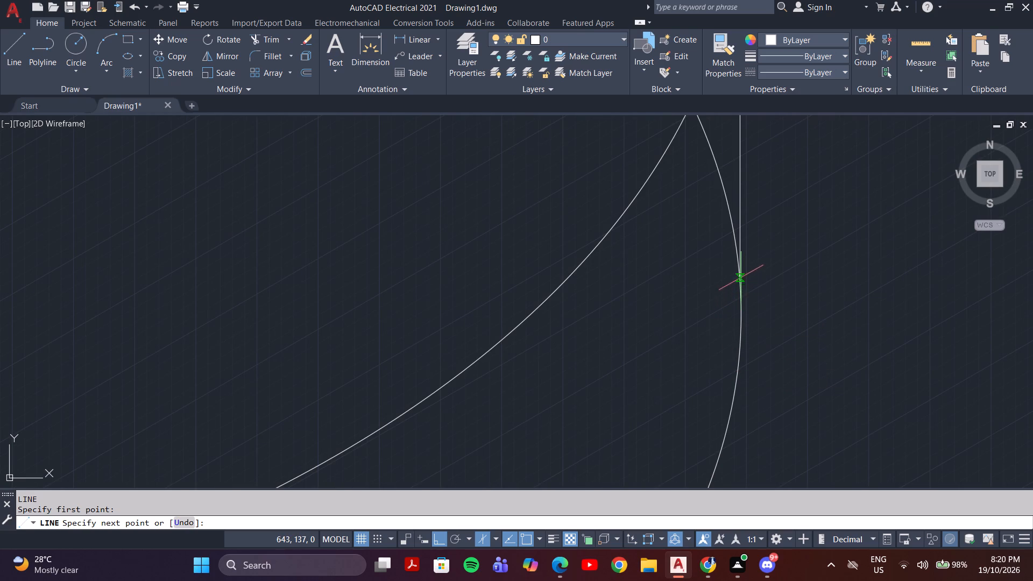
{"action": "left_click", "coordinate": [738, 267]}
{"action": "key", "text": "Escape"}
{"action": "scroll", "coordinate": [764, 330], "scroll_direction": "down", "scroll_amount": 2}
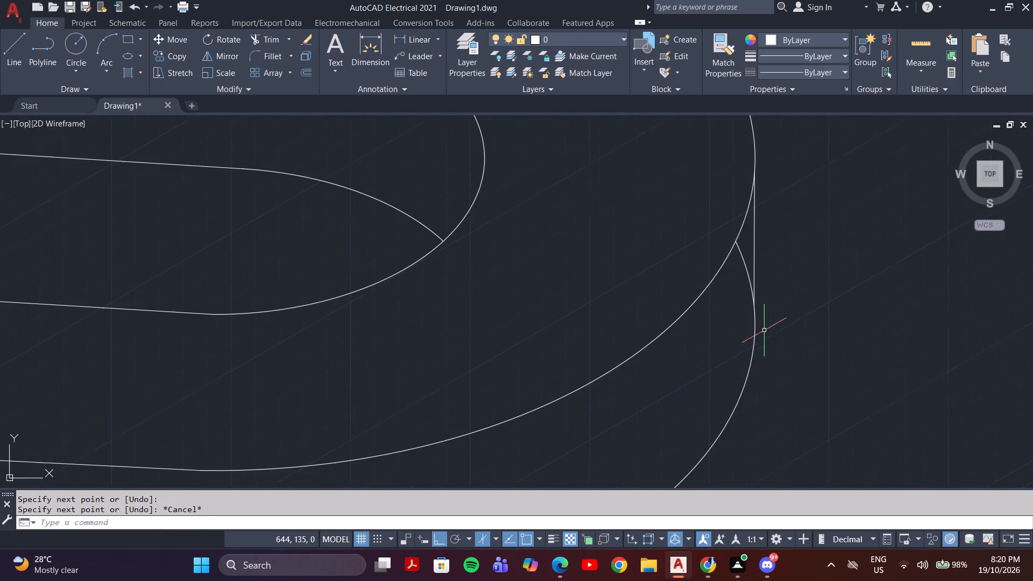
Trim the part of the second lug's bottom end arc lying between the top face and the new vertical edge.
{"action": "middle_click_drag", "start_coordinate": [765, 324], "coordinate": [762, 418]}
{"action": "type", "text": "tr"}
{"action": "key", "text": "Return"}
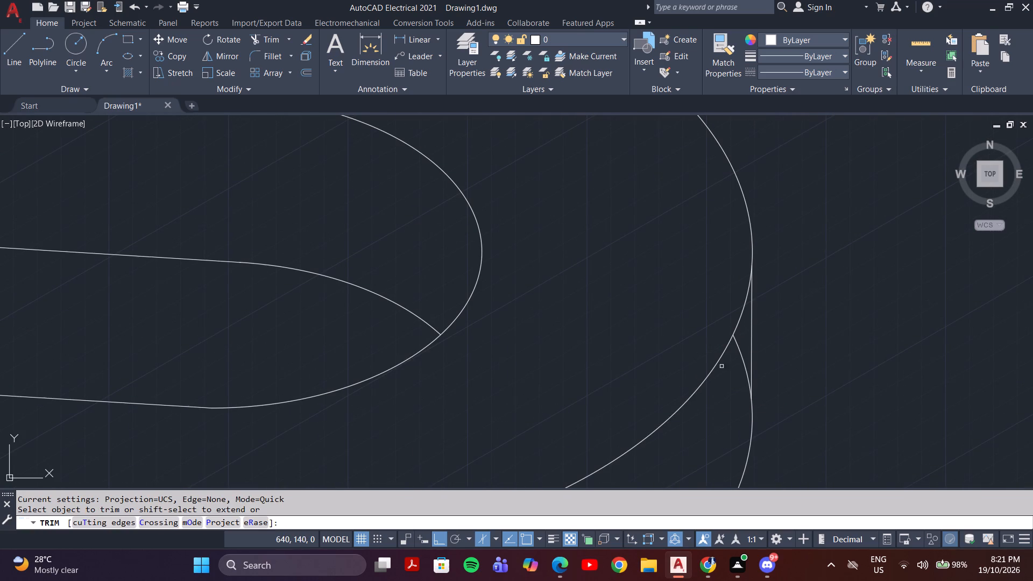
{"action": "left_click", "coordinate": [746, 347]}
{"action": "left_click", "coordinate": [727, 387]}
{"action": "scroll", "coordinate": [728, 469], "scroll_direction": "down", "scroll_amount": 2}
{"action": "middle_click_drag", "start_coordinate": [855, 427], "coordinate": [866, 385]}
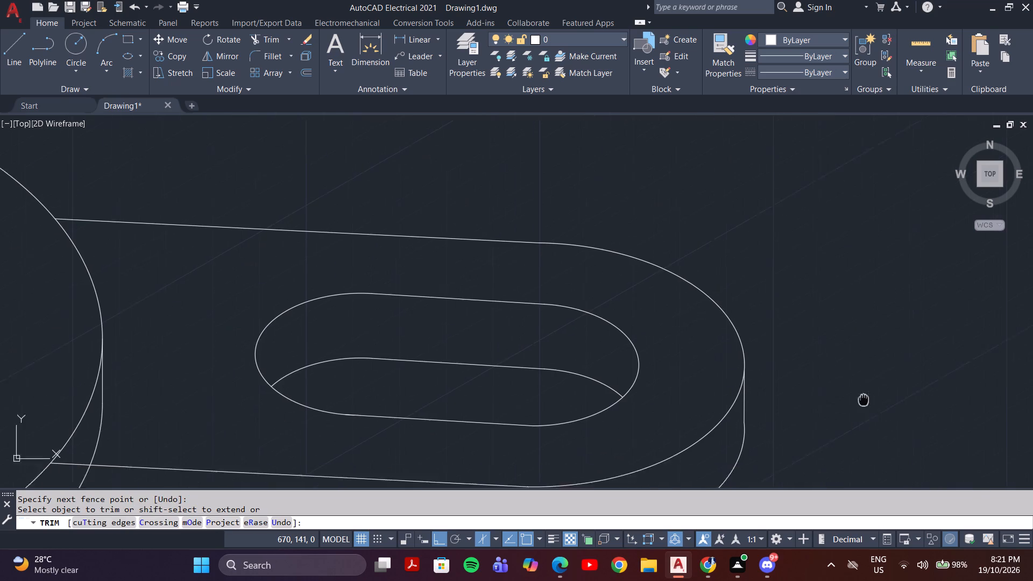
{"action": "middle_click_drag", "start_coordinate": [866, 385], "coordinate": [875, 309]}
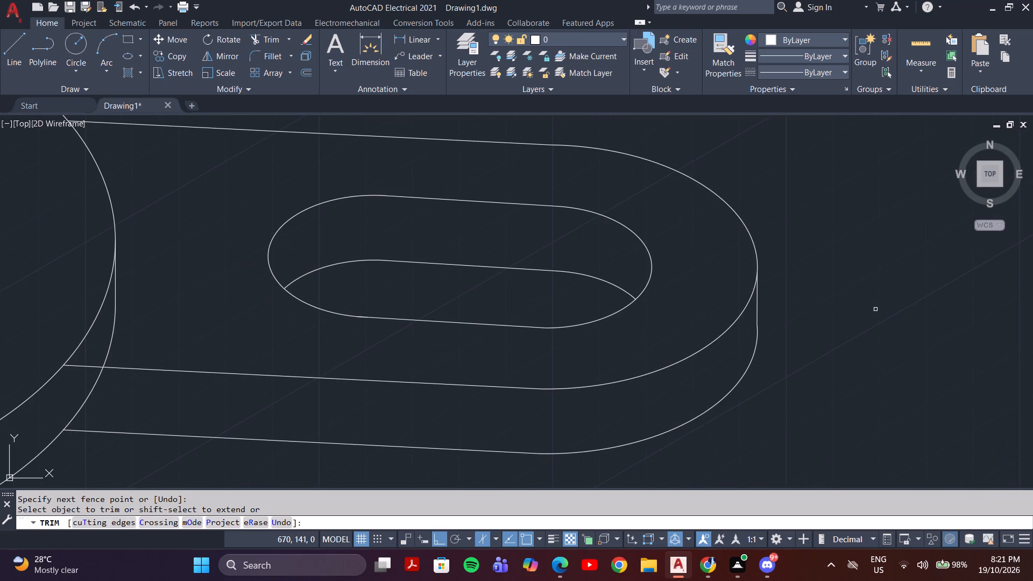
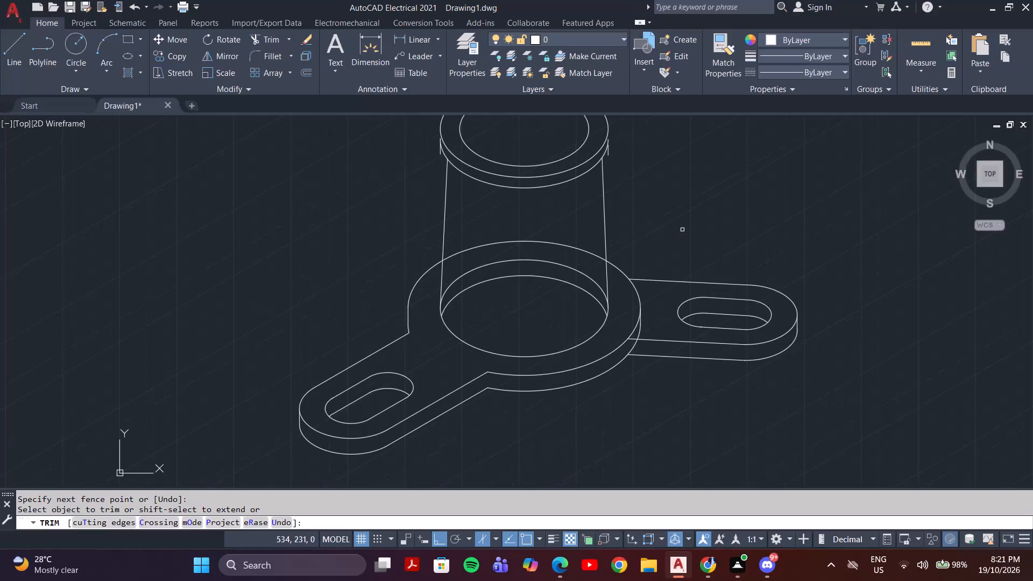
Trim the base disc's top and bottom arcs and its vertical edge where they cross the second lug.
{"action": "middle_click_drag", "start_coordinate": [682, 230], "coordinate": [664, 226]}
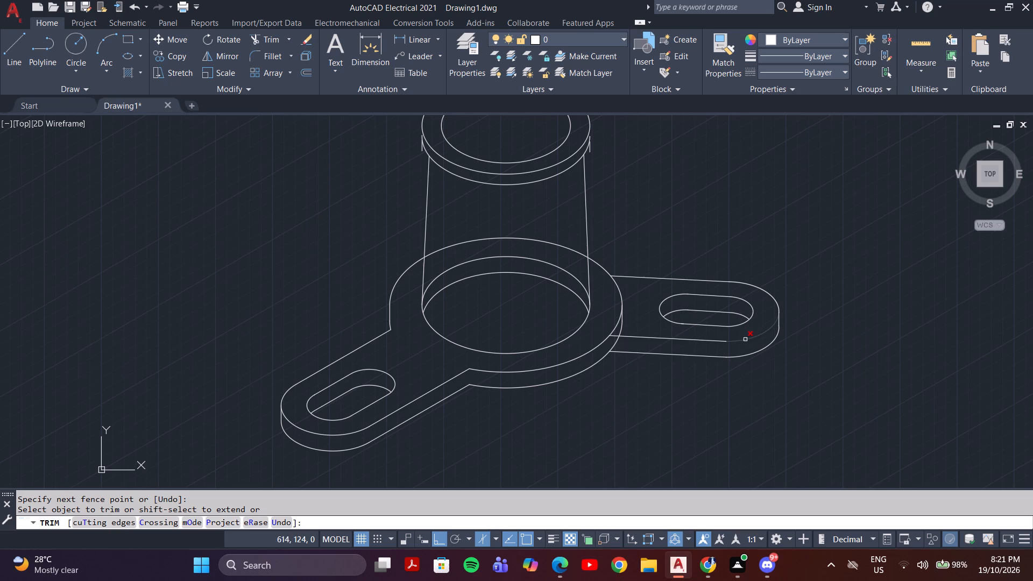
{"action": "scroll", "coordinate": [621, 333], "scroll_direction": "up", "scroll_amount": 2}
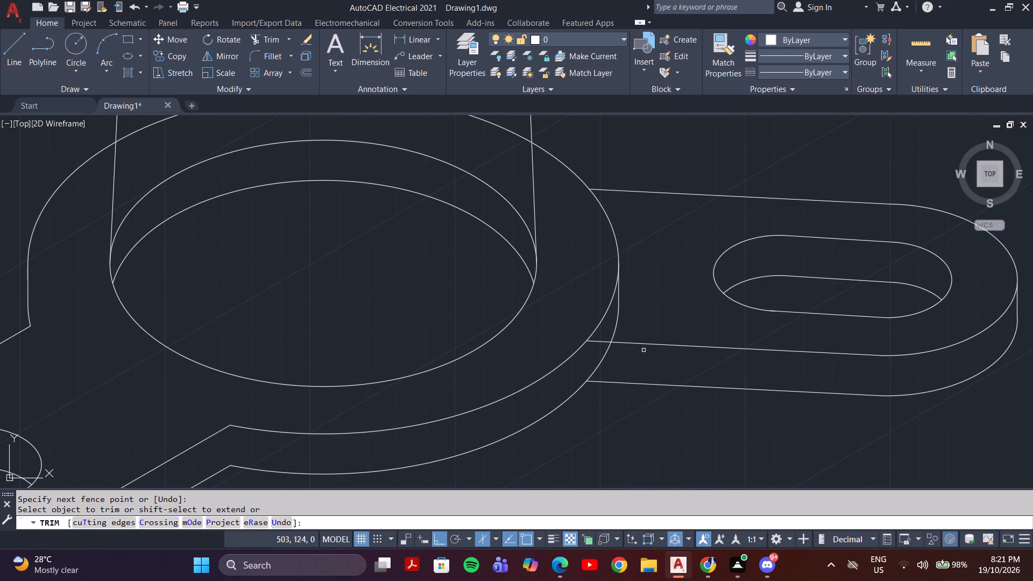
{"action": "left_click", "coordinate": [619, 317]}
{"action": "left_click", "coordinate": [621, 300]}
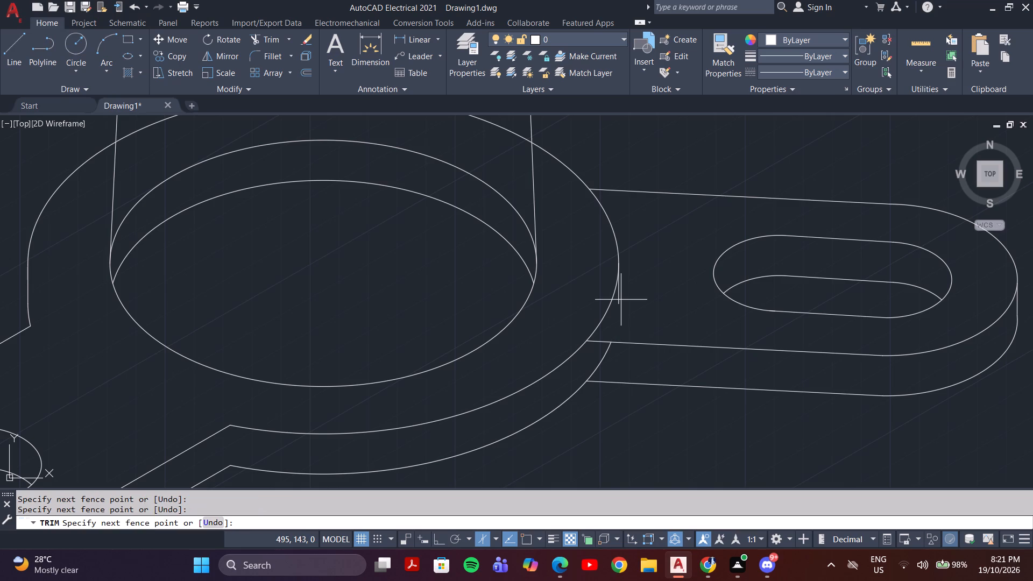
{"action": "left_click", "coordinate": [618, 298]}
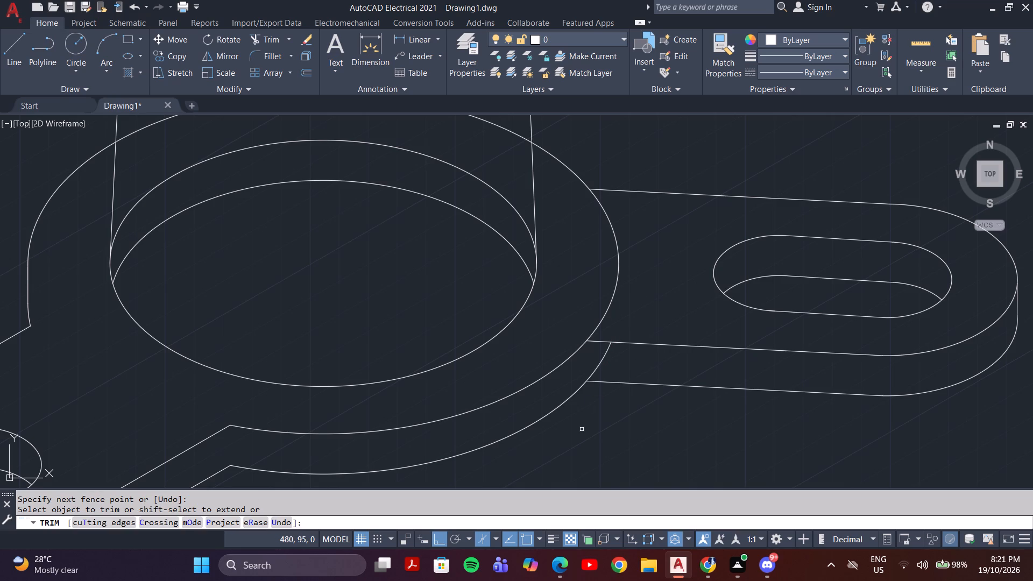
{"action": "left_click", "coordinate": [598, 366]}
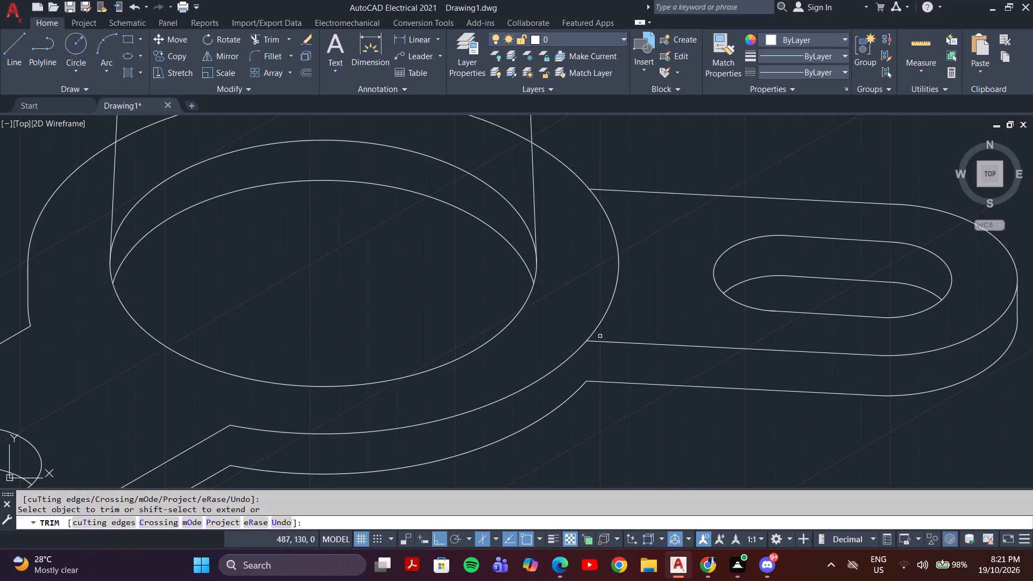
{"action": "left_click", "coordinate": [605, 310]}
{"action": "scroll", "coordinate": [605, 310], "scroll_direction": "down", "scroll_amount": 3}
{"action": "middle_click_drag", "start_coordinate": [616, 358], "coordinate": [600, 373]}
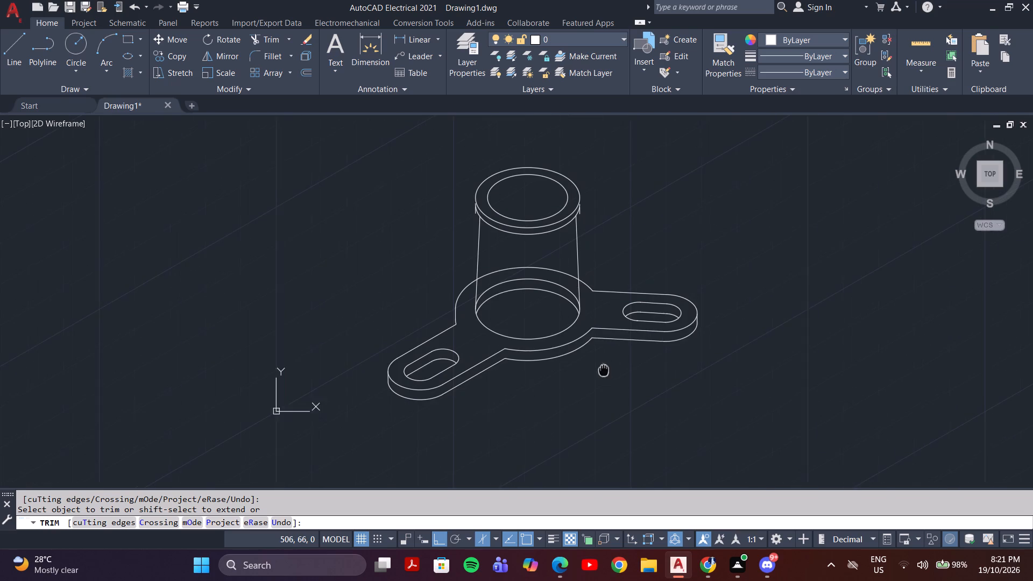
{"action": "middle_click_drag", "start_coordinate": [600, 373], "coordinate": [595, 376]}
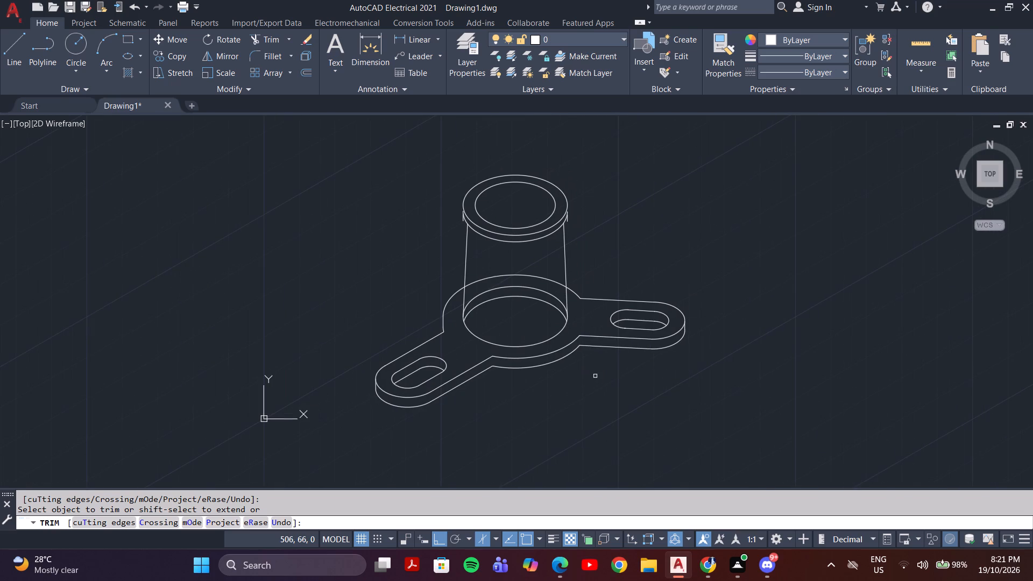
{"action": "key", "text": "Escape"}
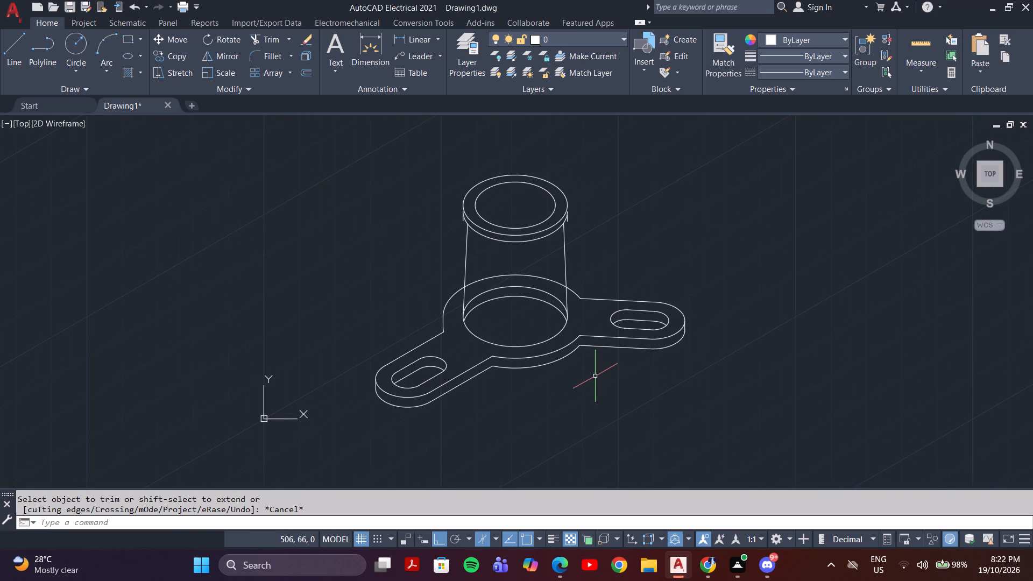
Select all outline and slot edges of the second lug and examine them.
{"action": "scroll", "coordinate": [708, 304], "scroll_direction": "up", "scroll_amount": 2}
{"action": "left_click", "coordinate": [677, 312]}
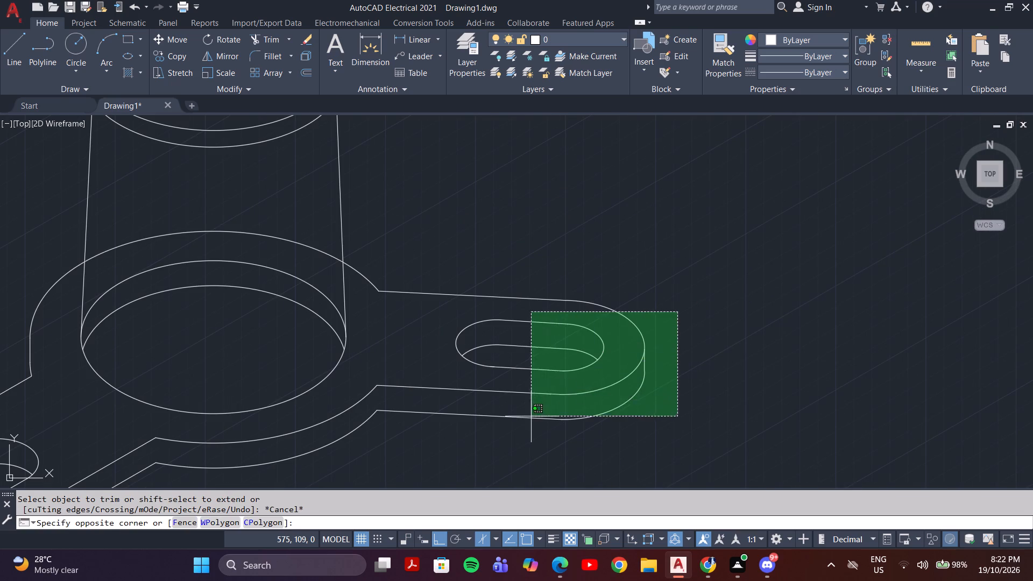
{"action": "left_click", "coordinate": [531, 417]}
{"action": "left_click", "coordinate": [600, 287]}
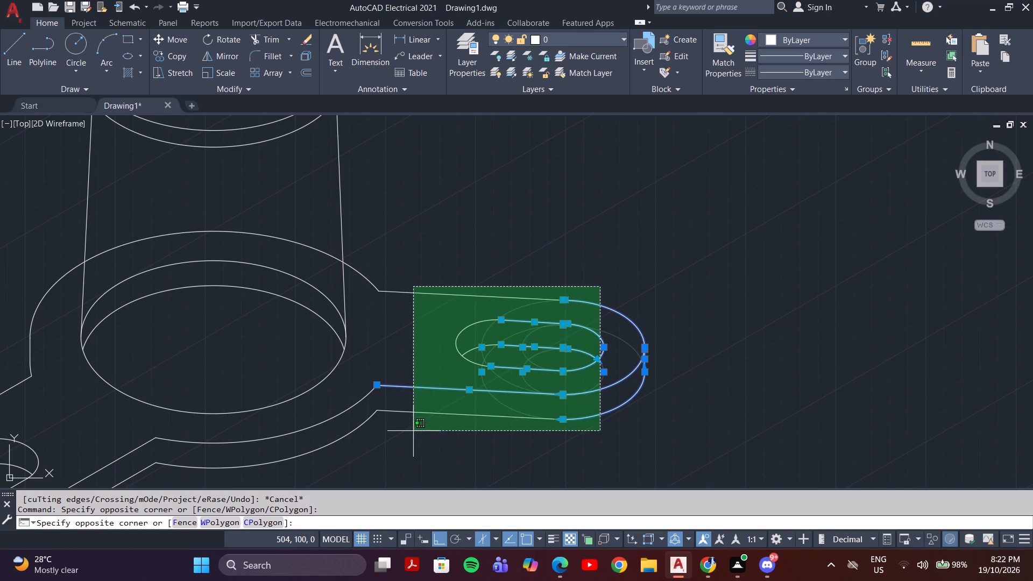
{"action": "left_click", "coordinate": [413, 431]}
{"action": "middle_click_drag", "start_coordinate": [407, 319], "coordinate": [501, 318]}
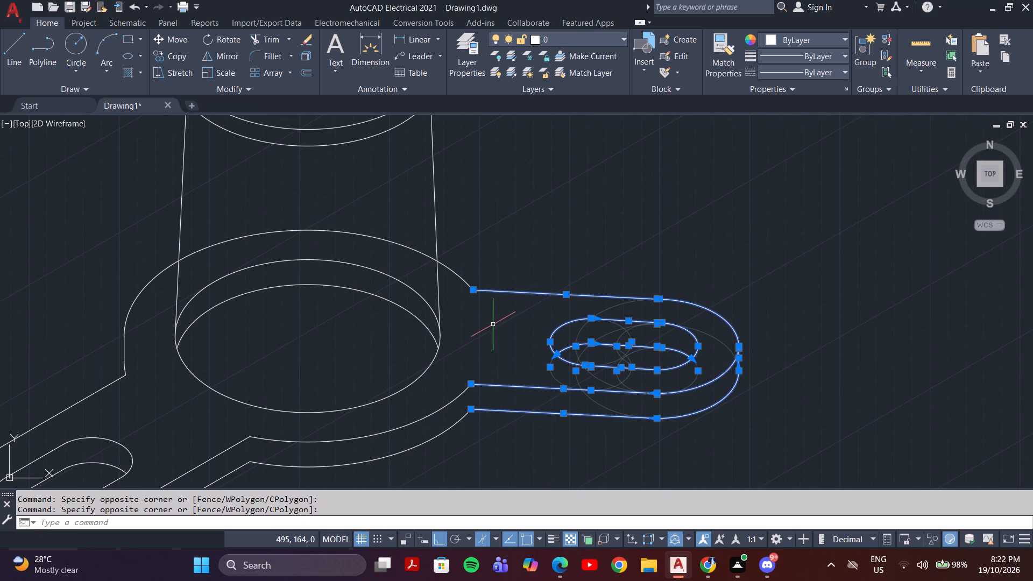
{"action": "middle_click_drag", "start_coordinate": [493, 319], "coordinate": [584, 346]}
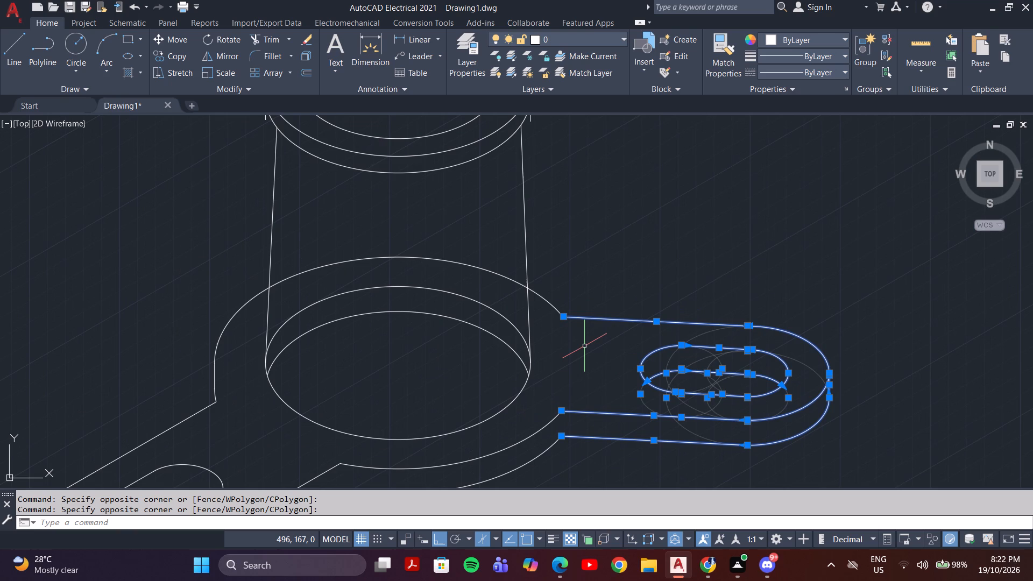
{"action": "middle_click_drag", "start_coordinate": [741, 310], "coordinate": [623, 256]}
{"action": "scroll", "coordinate": [624, 256], "scroll_direction": "down", "scroll_amount": 2}
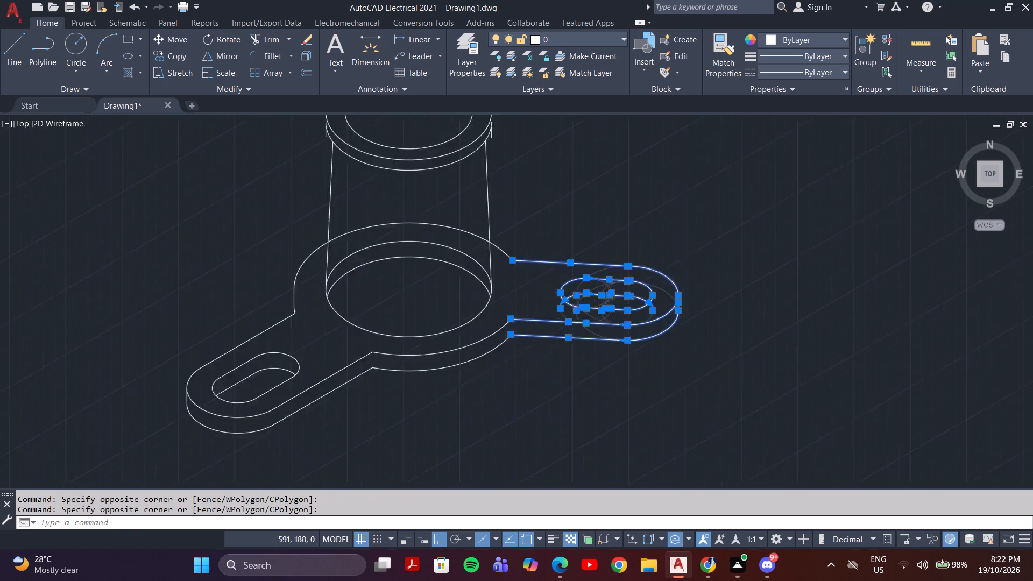
{"action": "middle_click_drag", "start_coordinate": [617, 261], "coordinate": [578, 349]}
{"action": "scroll", "coordinate": [578, 344], "scroll_direction": "up", "scroll_amount": 1}
{"action": "middle_click_drag", "start_coordinate": [581, 345], "coordinate": [598, 269]}
{"action": "scroll", "coordinate": [638, 290], "scroll_direction": "up", "scroll_amount": 2}
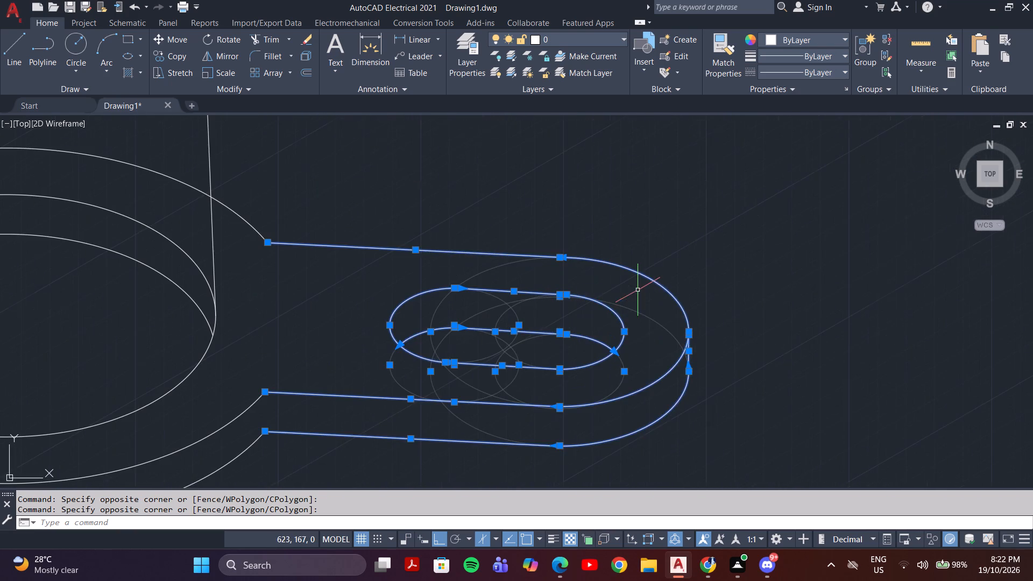
{"action": "scroll", "coordinate": [638, 290], "scroll_direction": "down", "scroll_amount": 1}
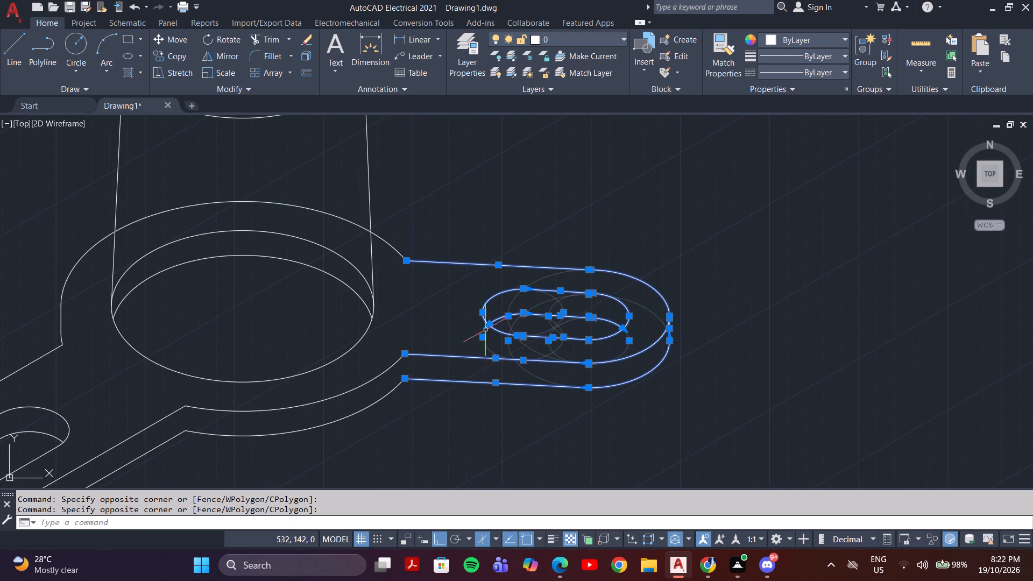
With the lug edges still selected, move the short vertical edge at the top flange's left side up to the upper ellipse's outermost point.
{"action": "middle_click_drag", "start_coordinate": [438, 322], "coordinate": [532, 367]}
{"action": "middle_click_drag", "start_coordinate": [343, 350], "coordinate": [499, 424]}
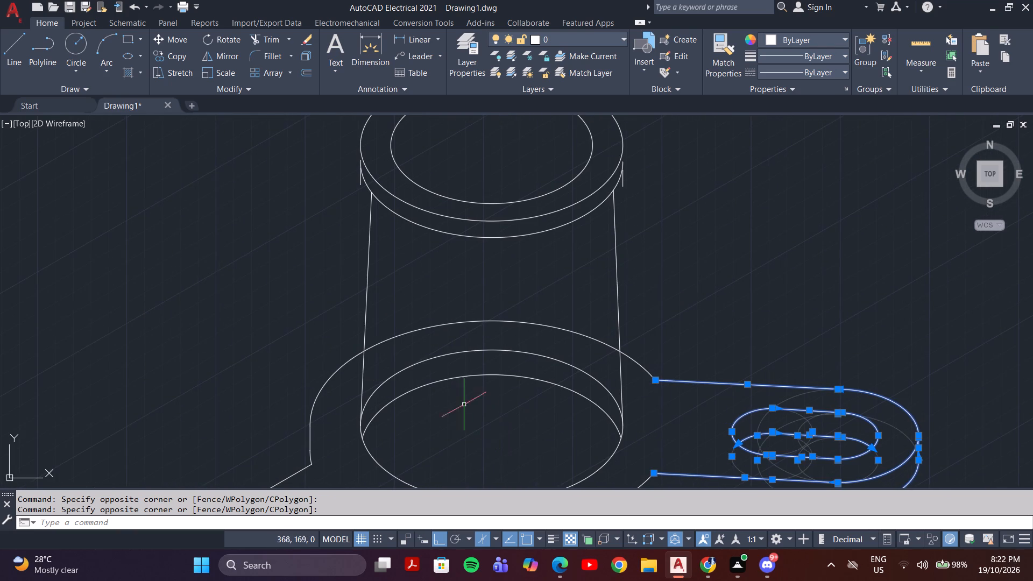
{"action": "scroll", "coordinate": [425, 331], "scroll_direction": "down", "scroll_amount": 2}
{"action": "middle_click_drag", "start_coordinate": [448, 351], "coordinate": [551, 365]}
{"action": "scroll", "coordinate": [525, 372], "scroll_direction": "up", "scroll_amount": 2}
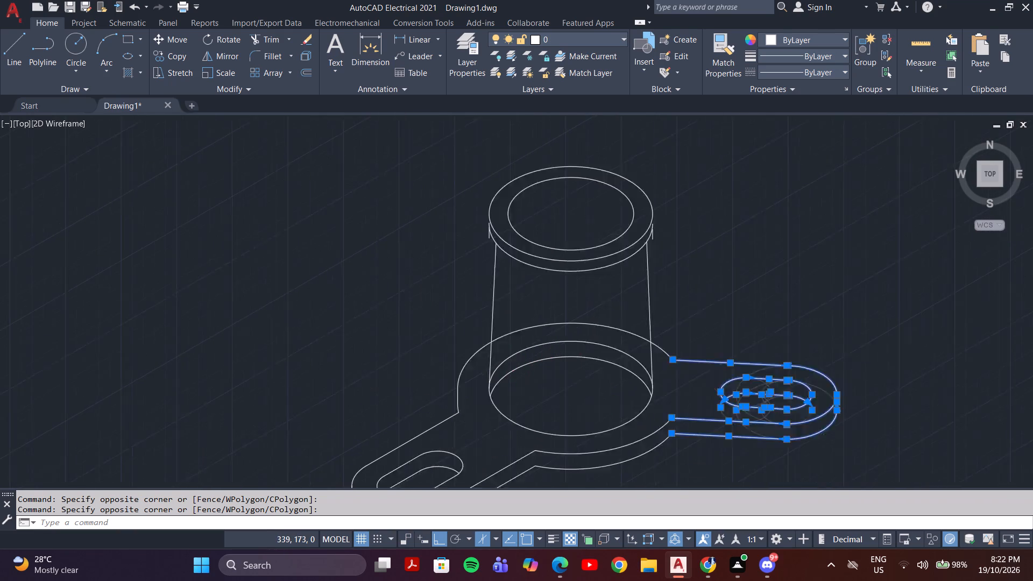
{"action": "scroll", "coordinate": [527, 373], "scroll_direction": "down", "scroll_amount": 2}
{"action": "middle_click_drag", "start_coordinate": [527, 373], "coordinate": [632, 423]}
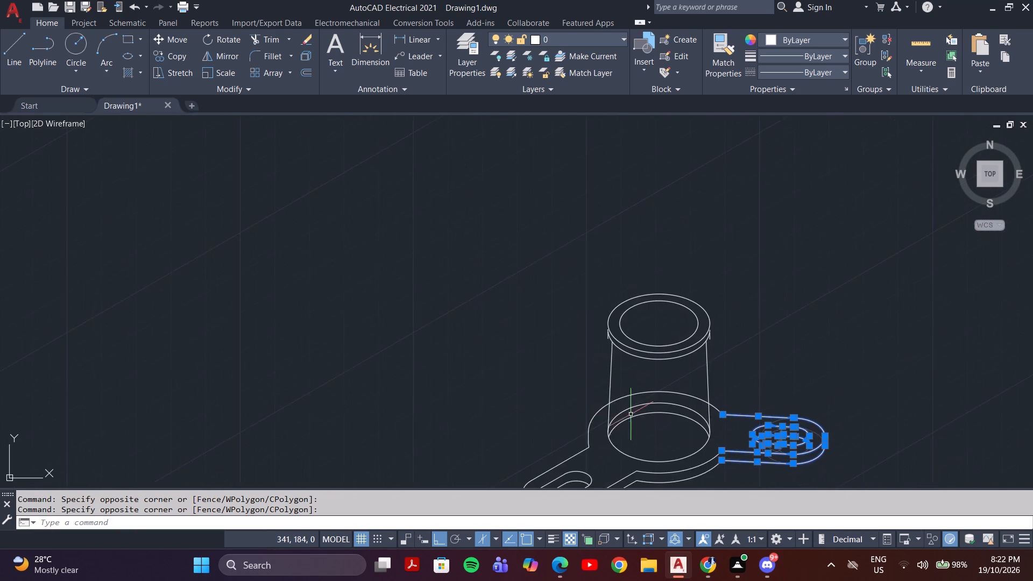
{"action": "scroll", "coordinate": [595, 357], "scroll_direction": "up", "scroll_amount": 4}
{"action": "middle_click_drag", "start_coordinate": [616, 300], "coordinate": [551, 394]}
{"action": "middle_click_drag", "start_coordinate": [592, 317], "coordinate": [544, 350]}
{"action": "left_click", "coordinate": [549, 350]}
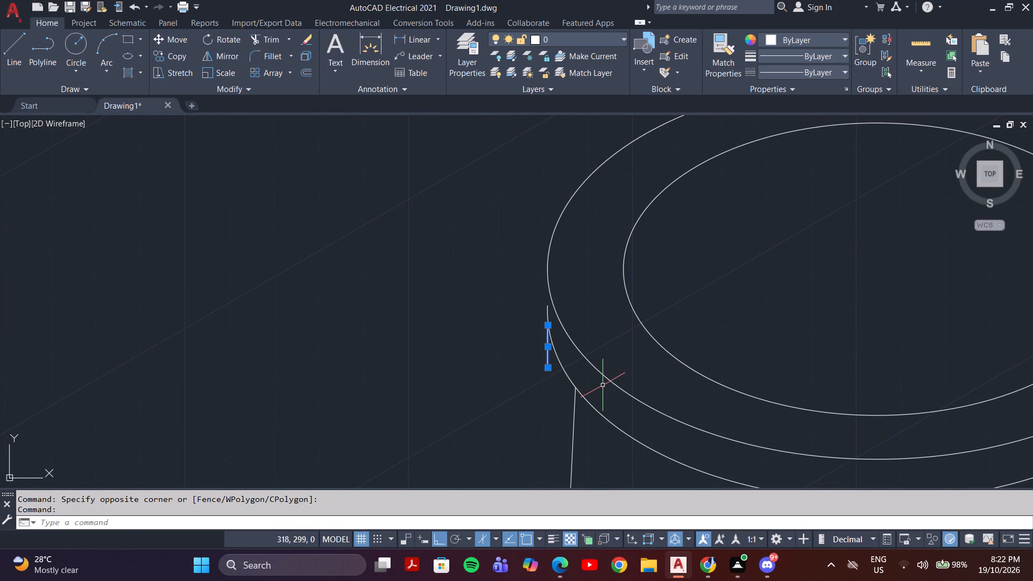
{"action": "key", "text": "m"}
{"action": "key", "text": "Return"}
{"action": "left_click", "coordinate": [544, 324]}
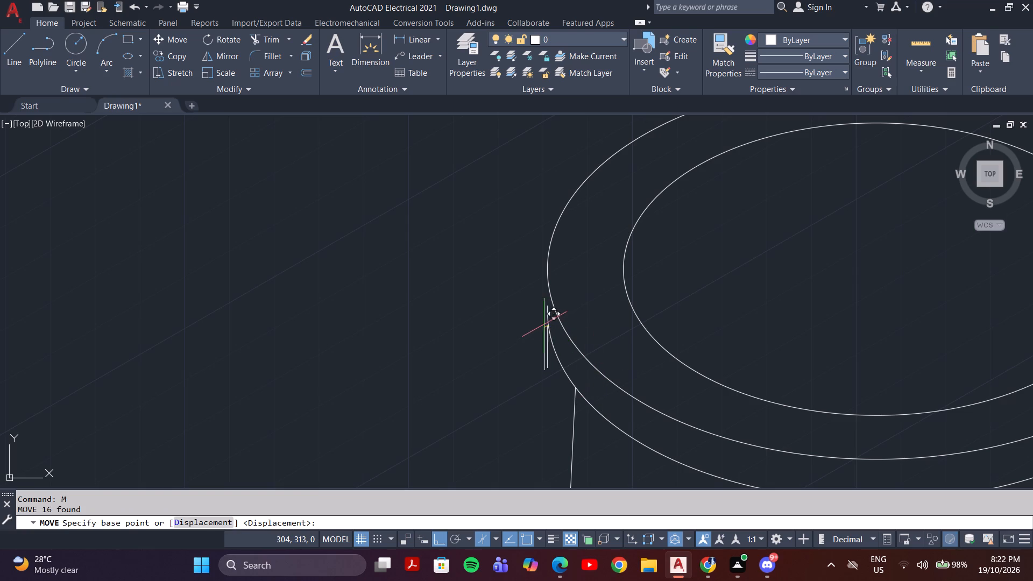
{"action": "left_click", "coordinate": [546, 273]}
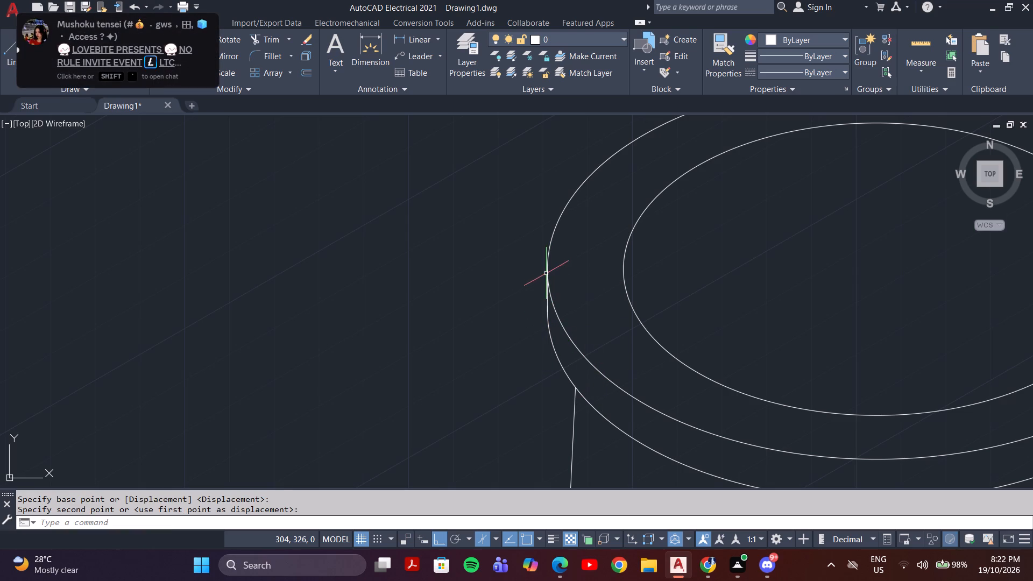
{"action": "key", "text": "Escape"}
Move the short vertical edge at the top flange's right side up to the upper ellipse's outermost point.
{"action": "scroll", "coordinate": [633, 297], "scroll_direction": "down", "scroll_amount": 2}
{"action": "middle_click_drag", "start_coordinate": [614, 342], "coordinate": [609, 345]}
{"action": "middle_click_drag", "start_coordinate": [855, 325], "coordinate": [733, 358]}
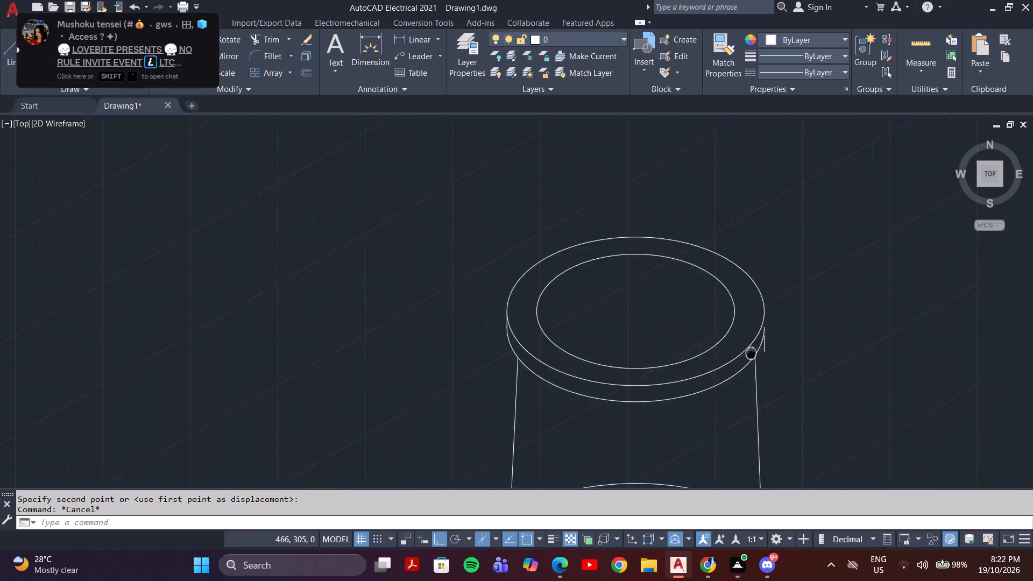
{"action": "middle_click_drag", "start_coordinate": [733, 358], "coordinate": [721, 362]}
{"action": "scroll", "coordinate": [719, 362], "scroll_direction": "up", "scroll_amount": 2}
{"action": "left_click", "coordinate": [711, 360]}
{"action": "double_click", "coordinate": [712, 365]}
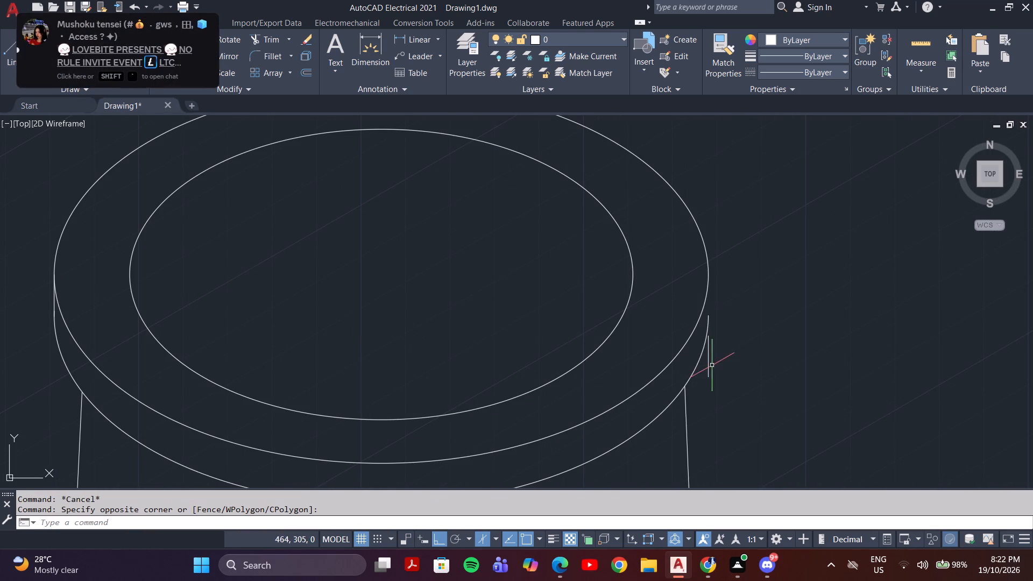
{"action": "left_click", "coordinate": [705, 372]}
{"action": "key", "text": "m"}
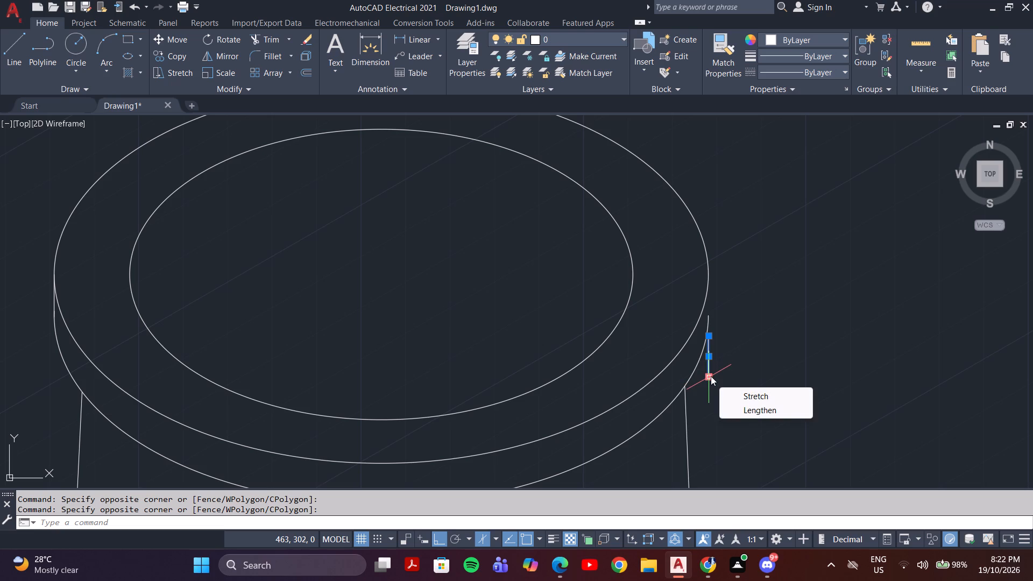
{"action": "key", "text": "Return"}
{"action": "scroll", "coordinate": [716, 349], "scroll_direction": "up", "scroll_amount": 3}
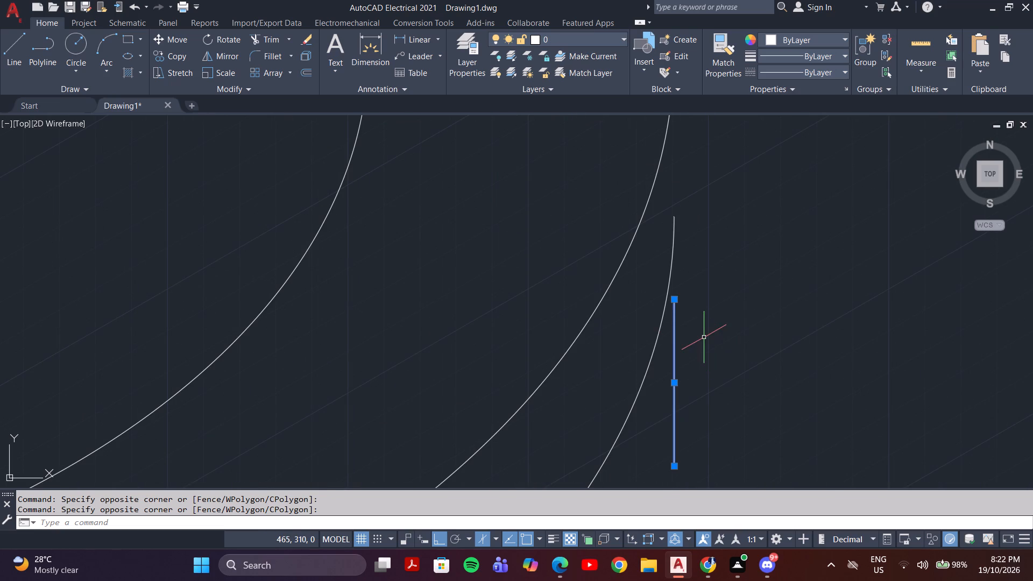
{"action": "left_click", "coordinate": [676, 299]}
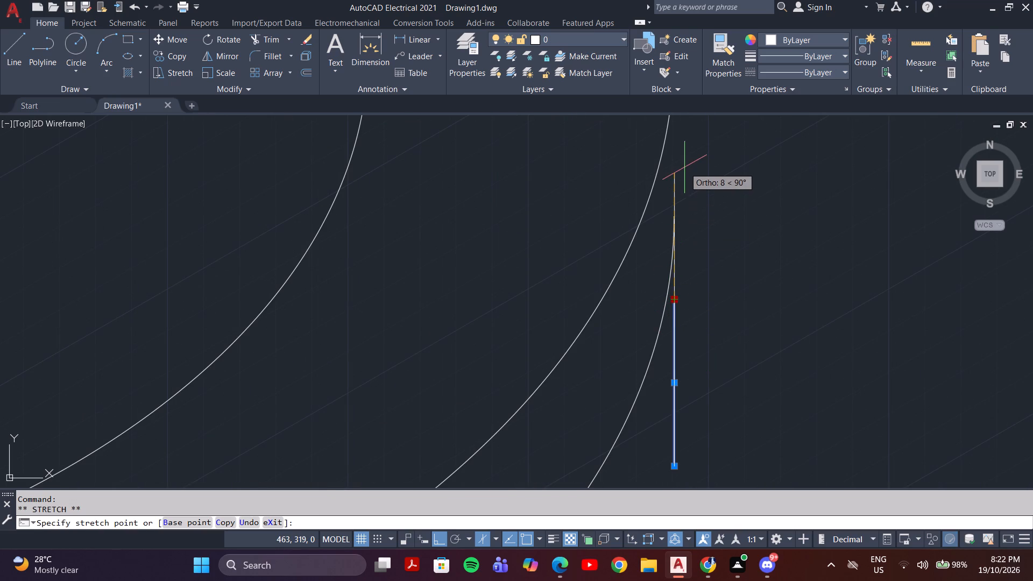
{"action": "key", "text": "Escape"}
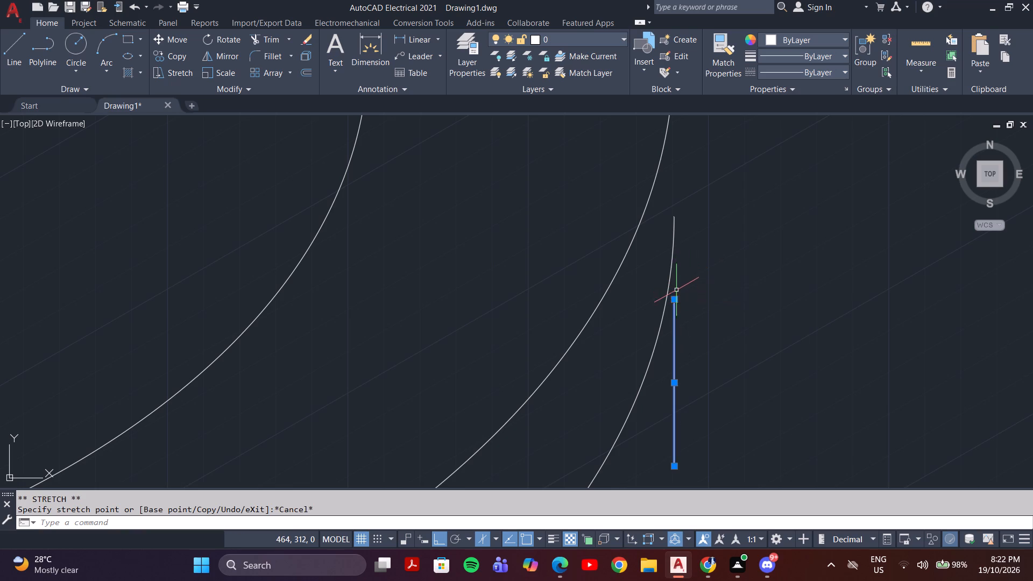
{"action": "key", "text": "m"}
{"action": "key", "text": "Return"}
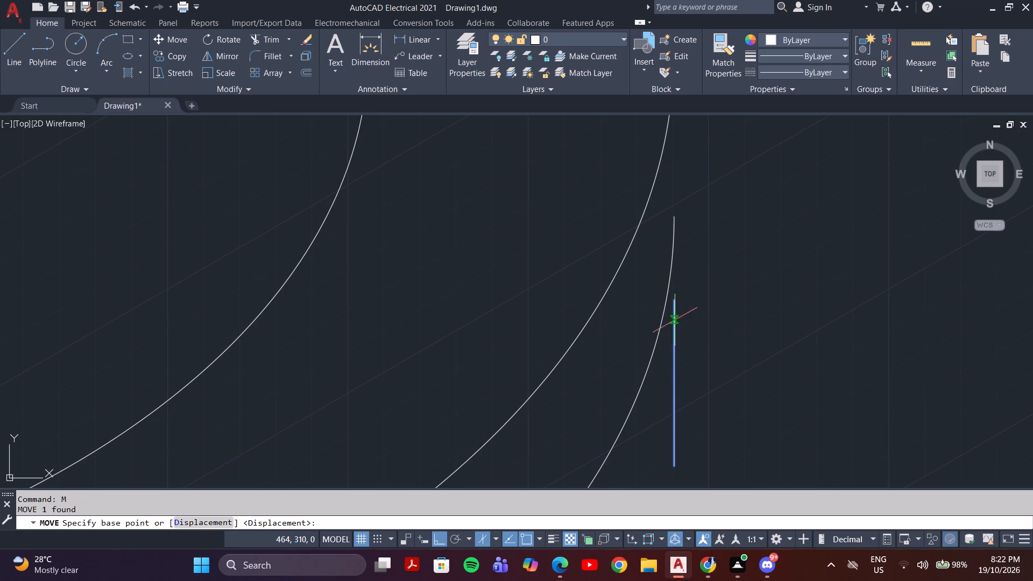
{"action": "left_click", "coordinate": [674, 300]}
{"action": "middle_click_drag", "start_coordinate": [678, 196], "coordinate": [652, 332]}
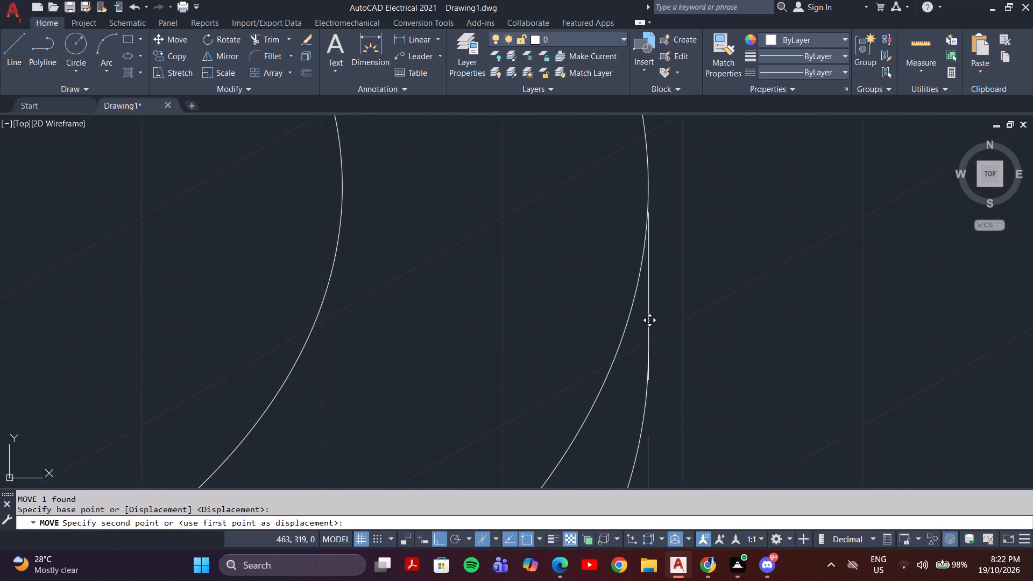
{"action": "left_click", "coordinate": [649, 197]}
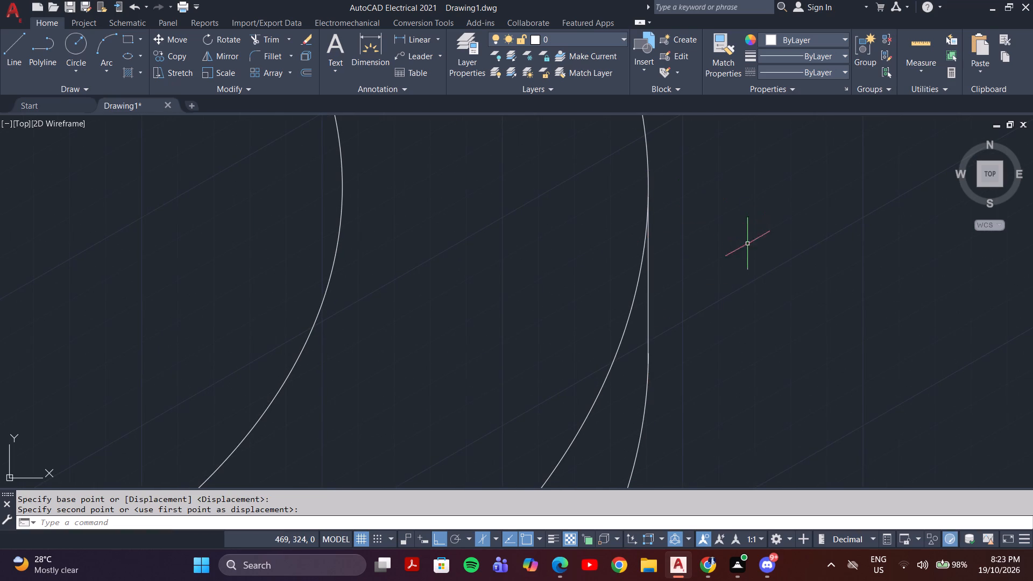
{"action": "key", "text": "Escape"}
Undo the moves of the top flange's short vertical side edges and the base disc trims at the second lug.
{"action": "scroll", "coordinate": [718, 294], "scroll_direction": "down", "scroll_amount": 4}
{"action": "middle_click_drag", "start_coordinate": [860, 345], "coordinate": [860, 260]}
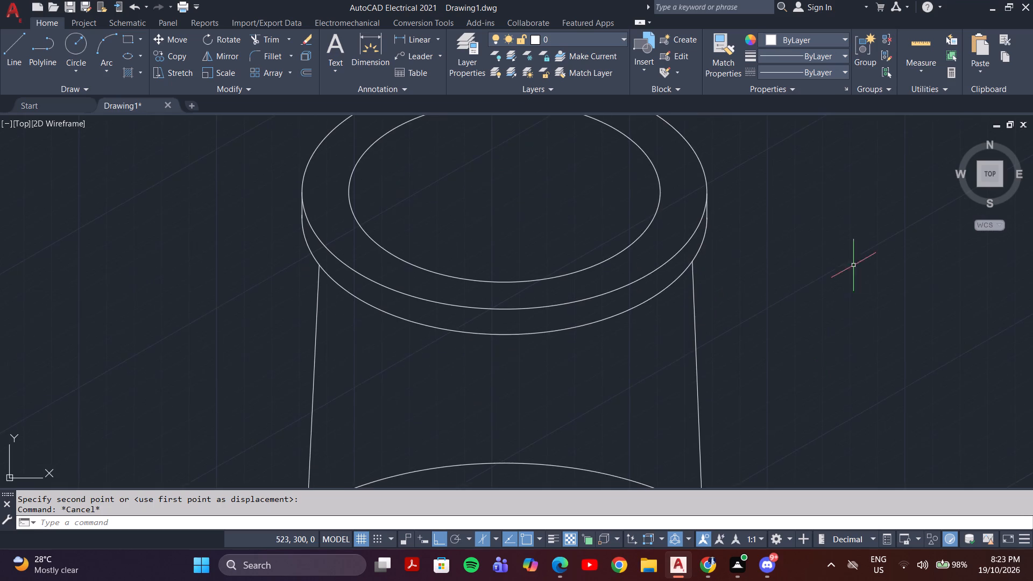
{"action": "scroll", "coordinate": [833, 293], "scroll_direction": "down", "scroll_amount": 2}
{"action": "middle_click_drag", "start_coordinate": [823, 330], "coordinate": [770, 264]}
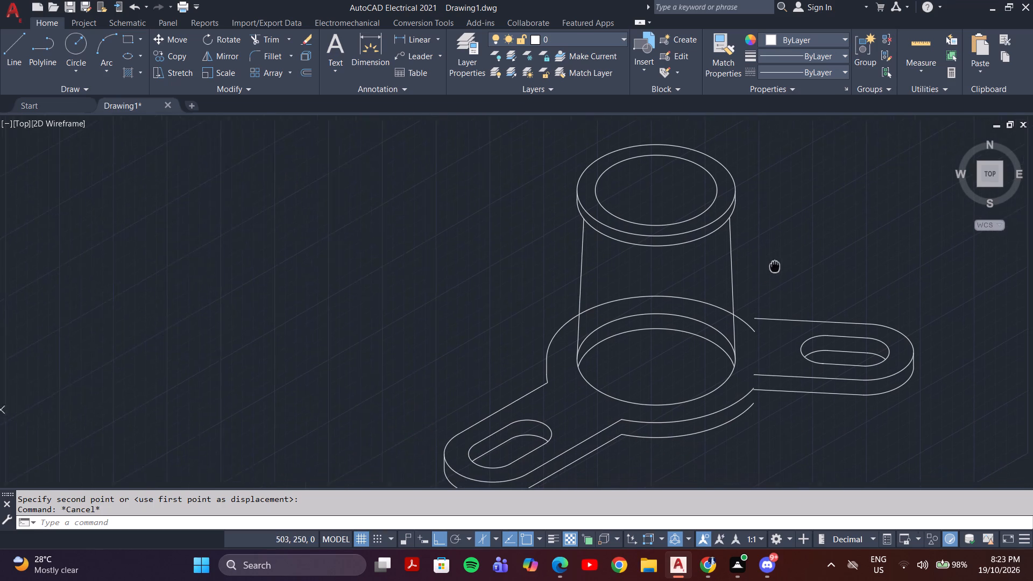
{"action": "middle_click_drag", "start_coordinate": [770, 264], "coordinate": [758, 259]}
{"action": "key", "text": "ctrl+z"}
{"action": "scroll", "coordinate": [749, 320], "scroll_direction": "down", "scroll_amount": 2}
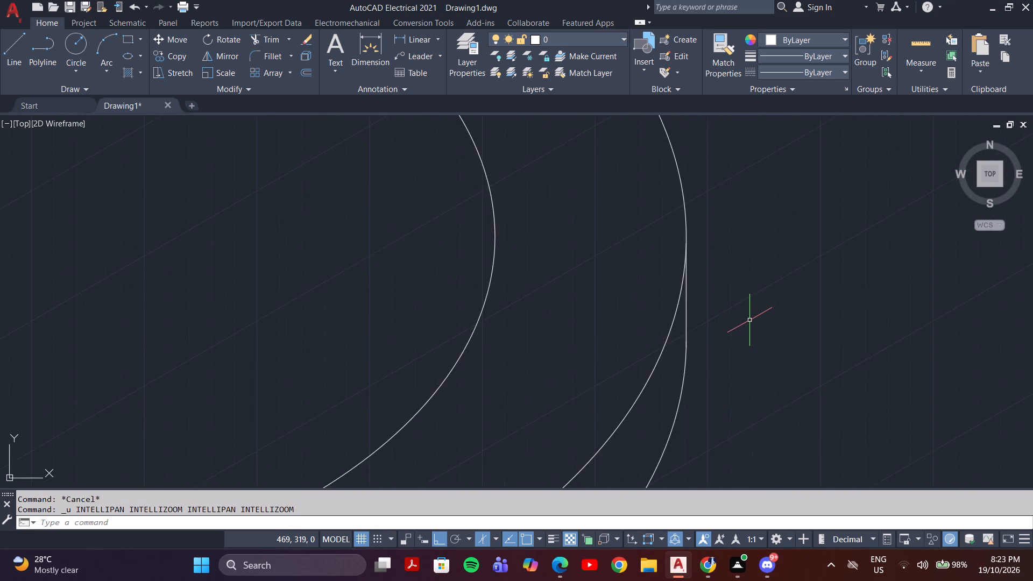
{"action": "scroll", "coordinate": [751, 323], "scroll_direction": "down", "scroll_amount": 2}
{"action": "middle_click_drag", "start_coordinate": [759, 344], "coordinate": [664, 256]}
{"action": "scroll", "coordinate": [676, 258], "scroll_direction": "down", "scroll_amount": 3}
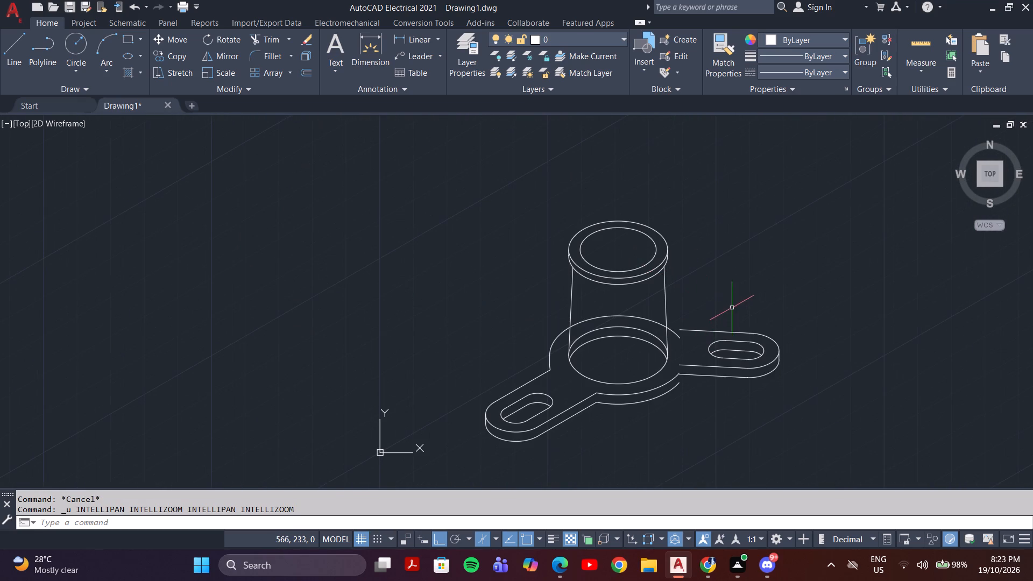
{"action": "middle_click_drag", "start_coordinate": [732, 308], "coordinate": [602, 308]}
{"action": "key", "text": "ctrl+z"}
{"action": "key", "text": "ctrl+z"}
{"action": "key", "text": "ctrl+z"}
{"action": "key", "text": "ctrl+z"}
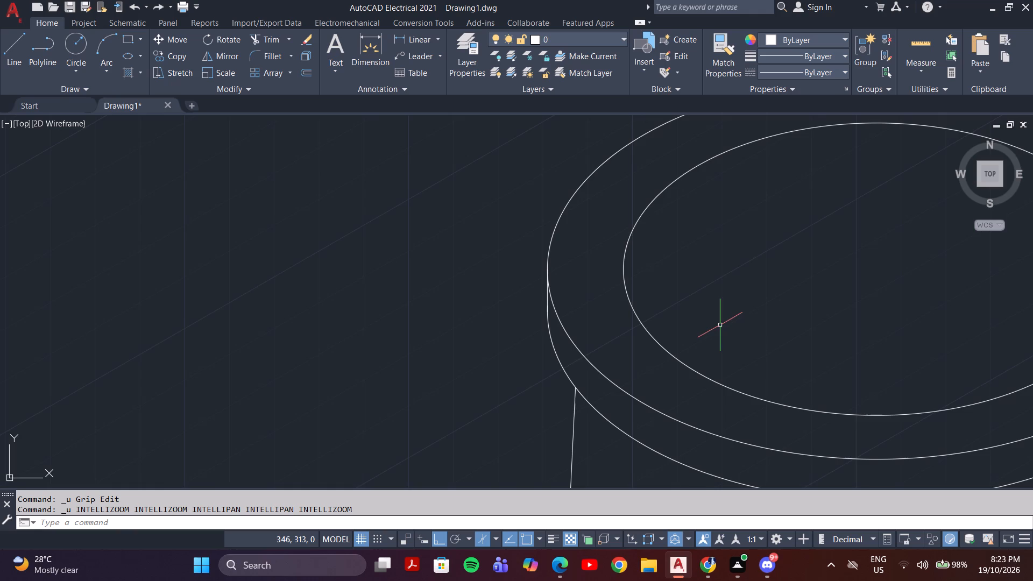
{"action": "scroll", "coordinate": [723, 324], "scroll_direction": "down", "scroll_amount": 2}
{"action": "middle_click_drag", "start_coordinate": [773, 328], "coordinate": [606, 267]}
{"action": "scroll", "coordinate": [623, 270], "scroll_direction": "down", "scroll_amount": 2}
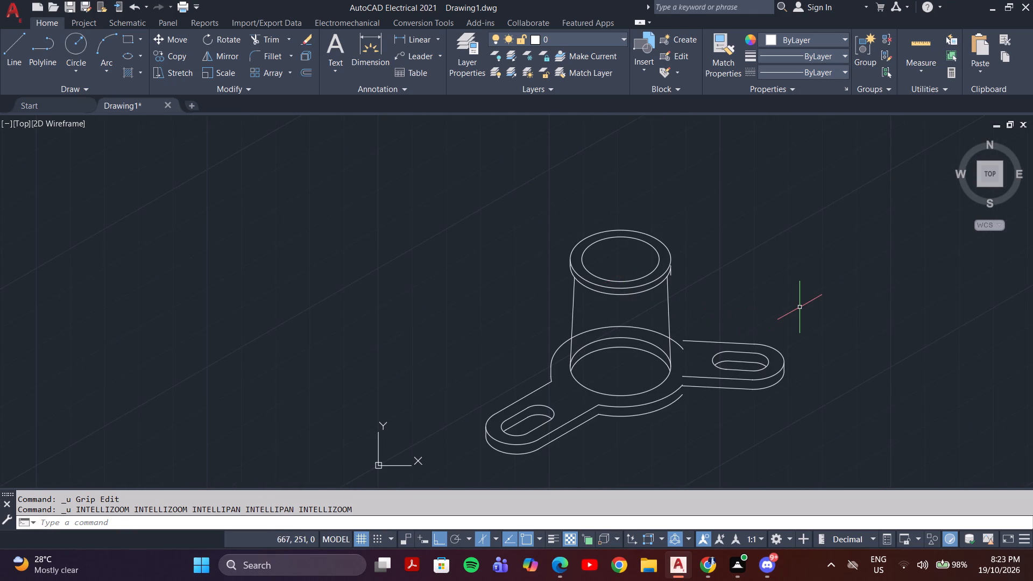
{"action": "key", "text": "ctrl+z"}
{"action": "key", "text": "ctrl+z"}
{"action": "key", "text": "ctrl+z"}
{"action": "key", "text": "ctrl+z"}
{"action": "scroll", "coordinate": [799, 308], "scroll_direction": "down", "scroll_amount": 5}
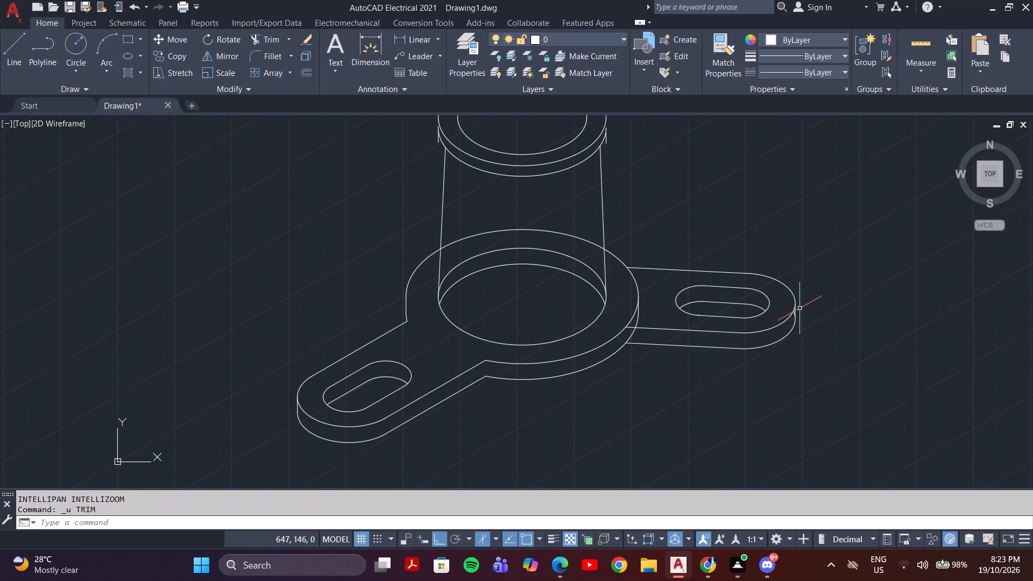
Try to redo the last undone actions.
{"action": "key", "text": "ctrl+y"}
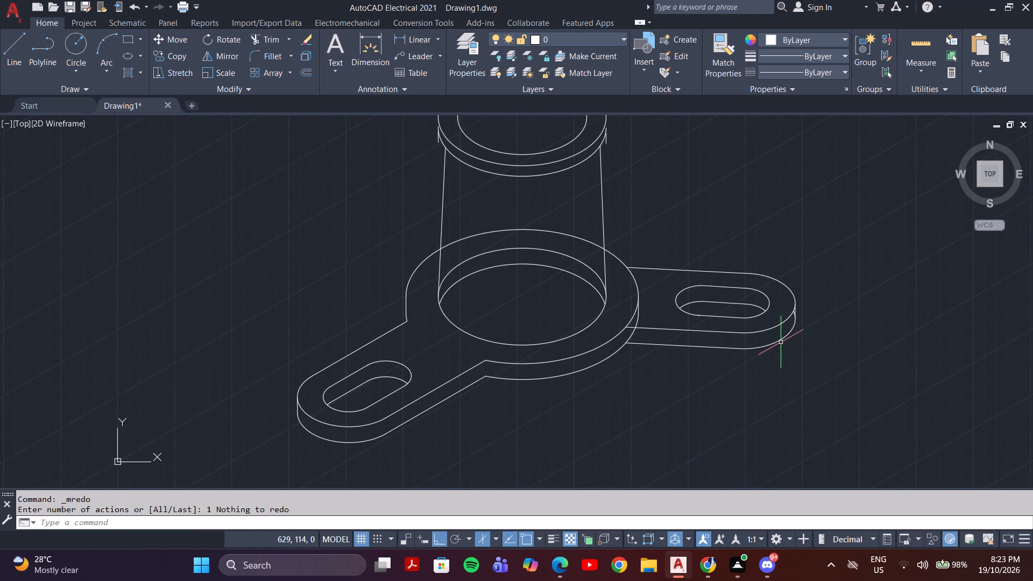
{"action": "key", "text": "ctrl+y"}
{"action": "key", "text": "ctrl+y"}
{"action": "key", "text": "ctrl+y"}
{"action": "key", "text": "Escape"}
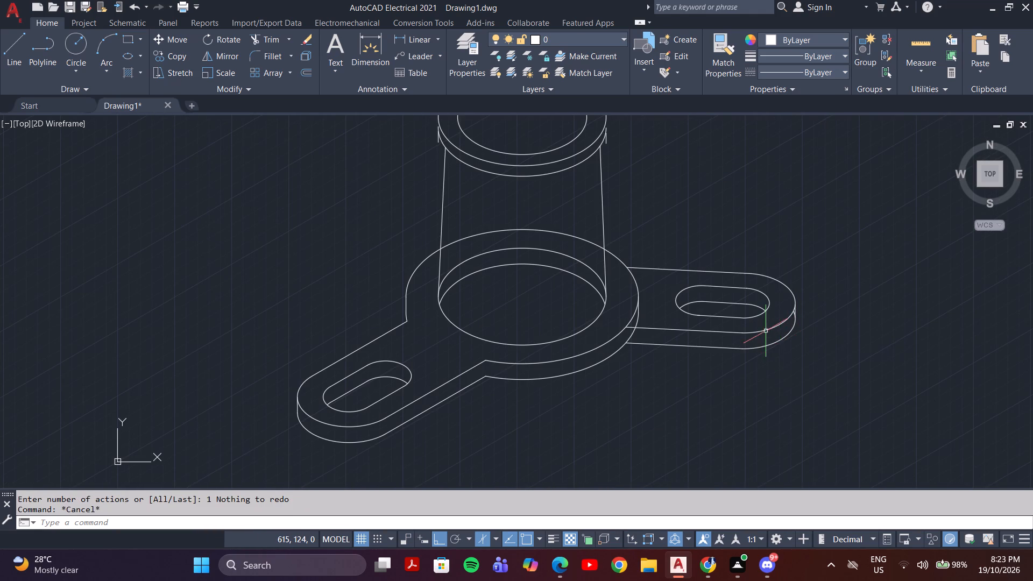
Trim the excess end of the lower outline arc past the vertical edge at the second lug's rounded outer end.
{"action": "middle_click_drag", "start_coordinate": [766, 331], "coordinate": [648, 328]}
{"action": "scroll", "coordinate": [681, 320], "scroll_direction": "up", "scroll_amount": 7}
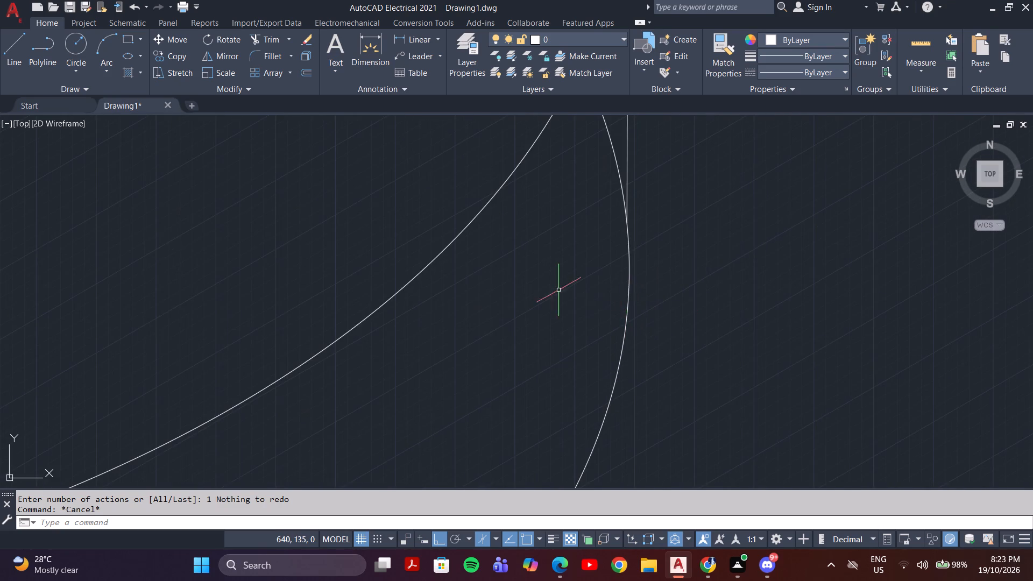
{"action": "middle_click_drag", "start_coordinate": [557, 290], "coordinate": [466, 465]}
{"action": "scroll", "coordinate": [483, 386], "scroll_direction": "down", "scroll_amount": 2}
{"action": "type", "text": "tr"}
{"action": "key", "text": "Return"}
{"action": "left_click", "coordinate": [494, 358]}
{"action": "left_click", "coordinate": [497, 350]}
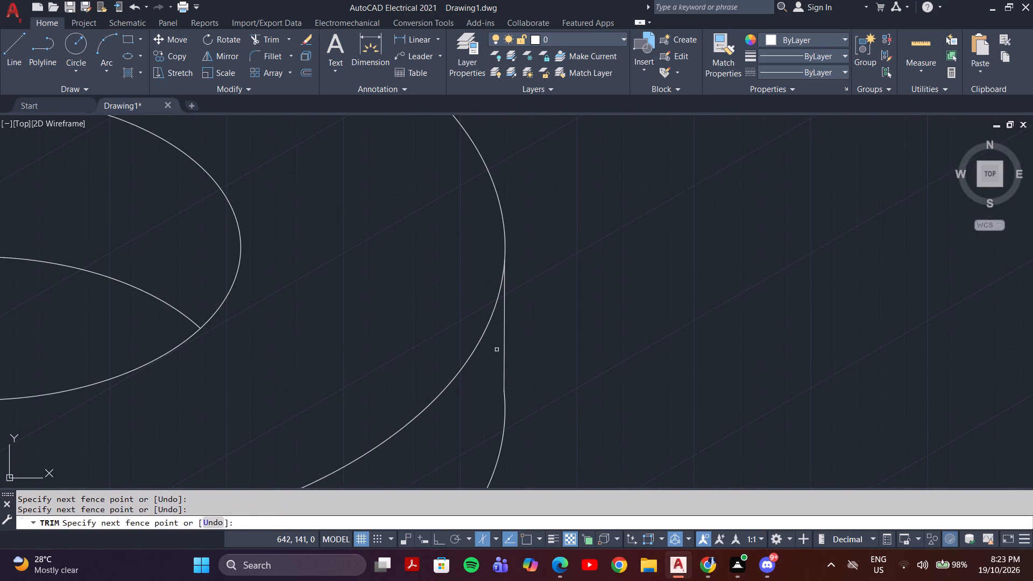
Trim the base disc's lower arc and short vertical edge where they cross the second lug, keeping the disc's upper arc.
{"action": "scroll", "coordinate": [496, 352], "scroll_direction": "down", "scroll_amount": 3}
{"action": "middle_click_drag", "start_coordinate": [686, 366], "coordinate": [874, 358]}
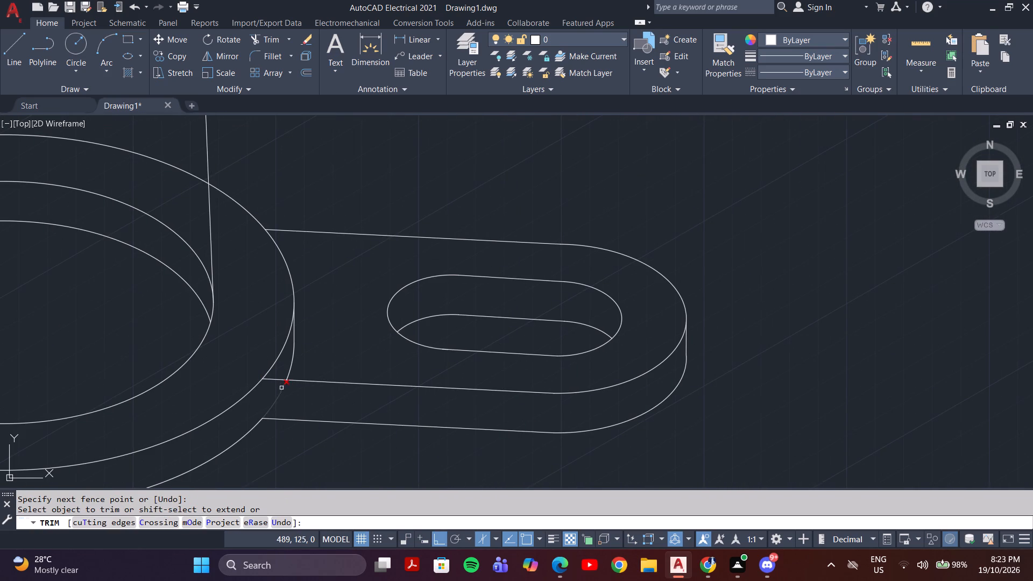
{"action": "left_click", "coordinate": [278, 394]}
{"action": "left_click", "coordinate": [289, 365]}
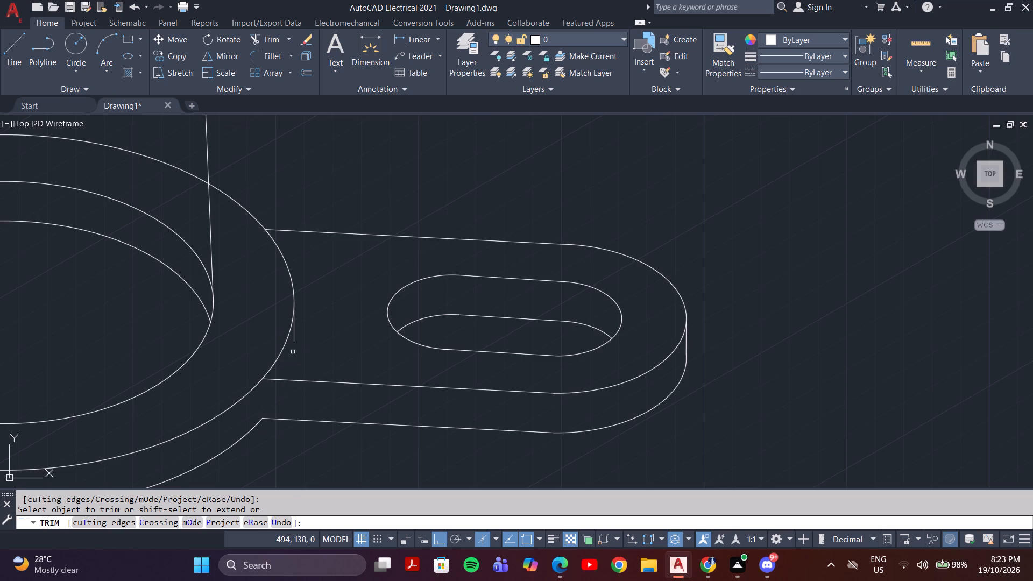
{"action": "left_click", "coordinate": [296, 337]}
{"action": "double_click", "coordinate": [294, 337]}
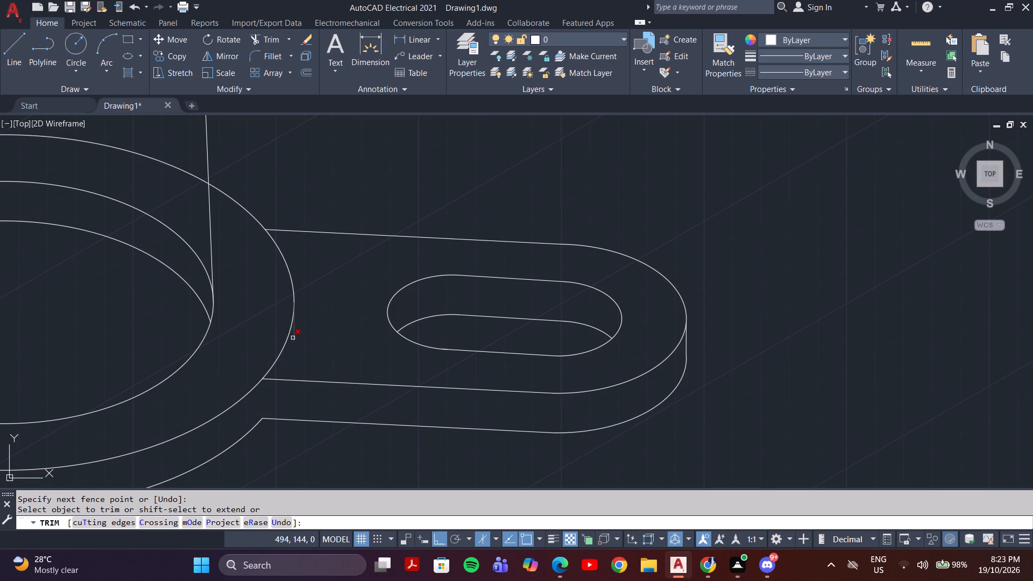
Erase the two misplaced short vertical edges on both sides of the top flange.
{"action": "scroll", "coordinate": [300, 346], "scroll_direction": "down", "scroll_amount": 4}
{"action": "middle_click_drag", "start_coordinate": [451, 321], "coordinate": [745, 337]}
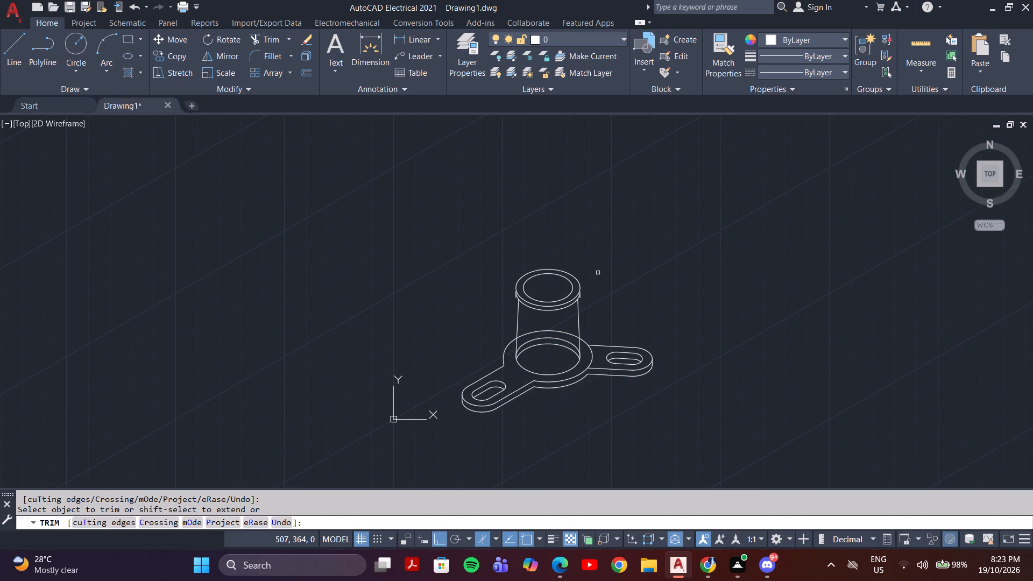
{"action": "scroll", "coordinate": [574, 273], "scroll_direction": "up", "scroll_amount": 3}
{"action": "middle_click", "coordinate": [628, 272]}
{"action": "scroll", "coordinate": [621, 281], "scroll_direction": "up", "scroll_amount": 1}
{"action": "scroll", "coordinate": [611, 335], "scroll_direction": "down", "scroll_amount": 1}
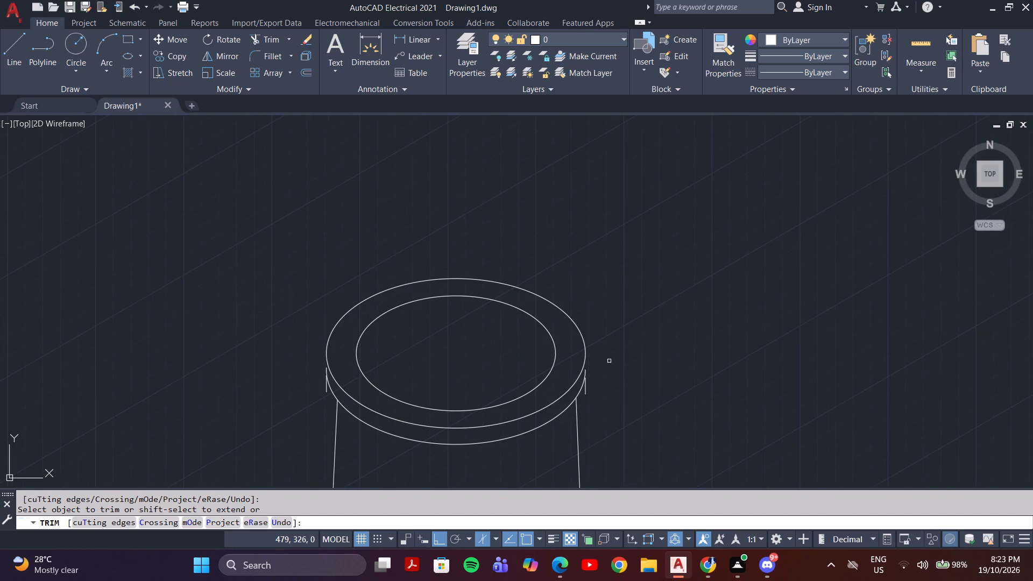
{"action": "key", "text": "Escape"}
{"action": "left_click", "coordinate": [587, 392]}
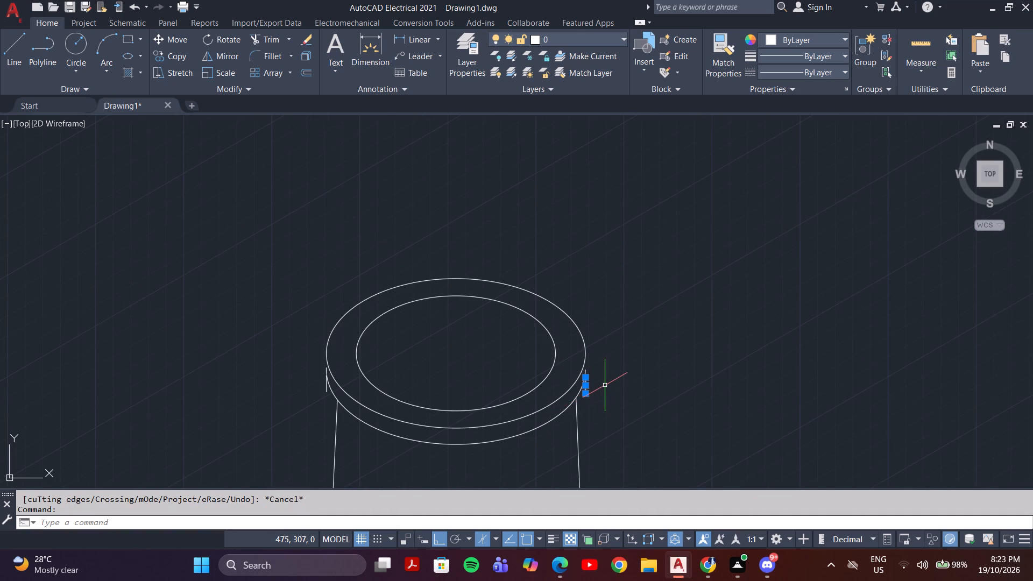
{"action": "key", "text": "Delete"}
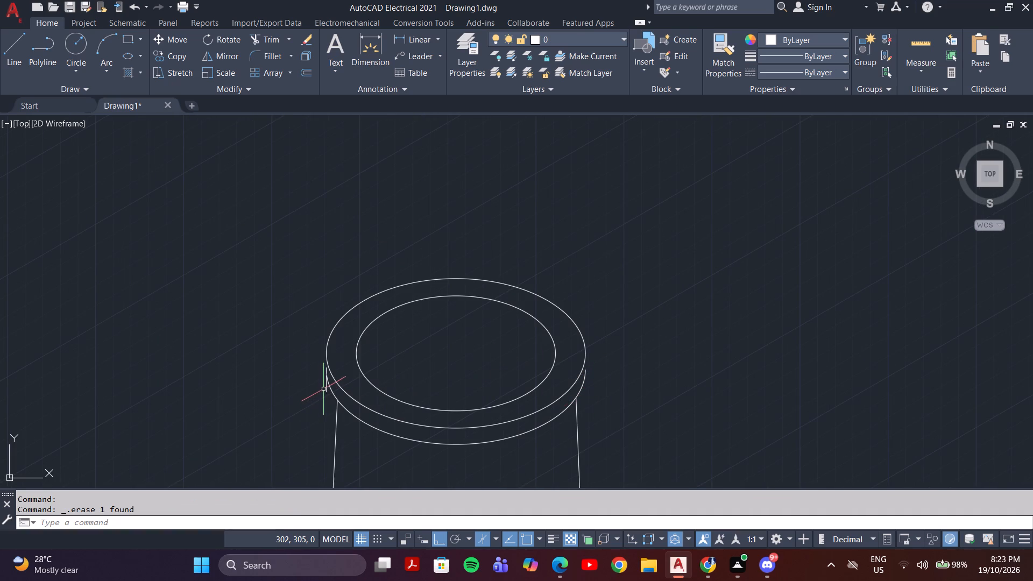
{"action": "left_click", "coordinate": [326, 388]}
{"action": "key", "text": "Delete"}
Draw a vertical line at the top flange's right side from the lower arc's end to the upper ellipse's outermost point.
{"action": "scroll", "coordinate": [631, 374], "scroll_direction": "up", "scroll_amount": 1}
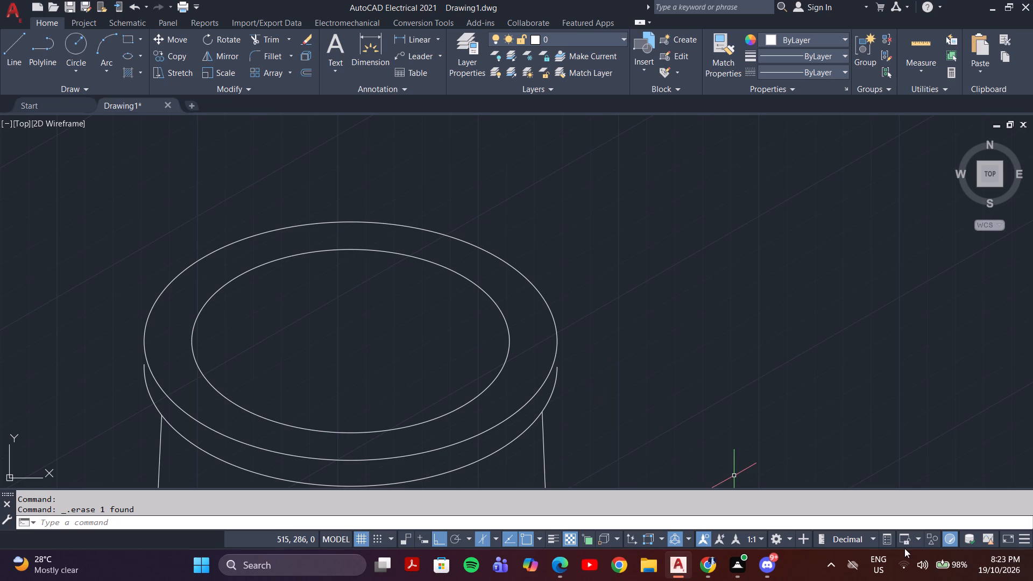
{"action": "key", "text": "l"}
{"action": "key", "text": "Return"}
{"action": "scroll", "coordinate": [540, 348], "scroll_direction": "up", "scroll_amount": 3}
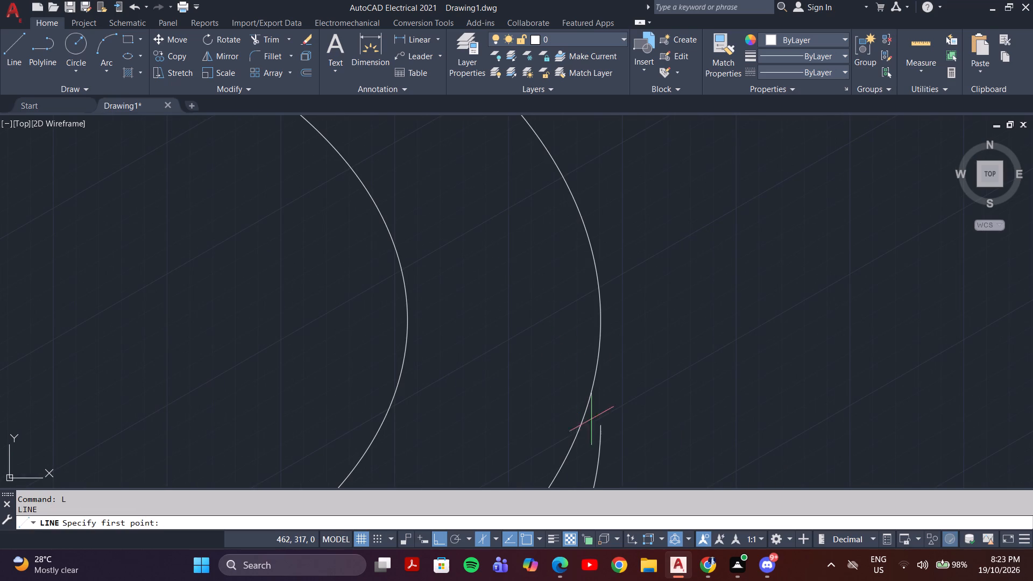
{"action": "left_click", "coordinate": [599, 424]}
{"action": "left_click", "coordinate": [602, 318]}
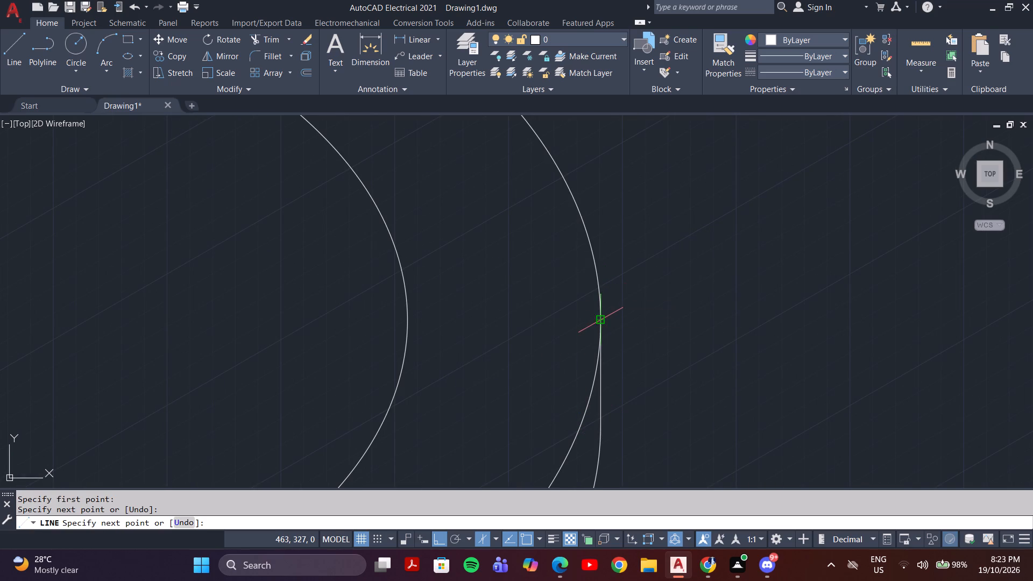
{"action": "key", "text": "Escape"}
Draw a vertical line at the top flange's left side from the lower arc's end to the upper ellipse's outermost point.
{"action": "scroll", "coordinate": [612, 374], "scroll_direction": "down", "scroll_amount": 3}
{"action": "middle_click_drag", "start_coordinate": [484, 343], "coordinate": [633, 343]}
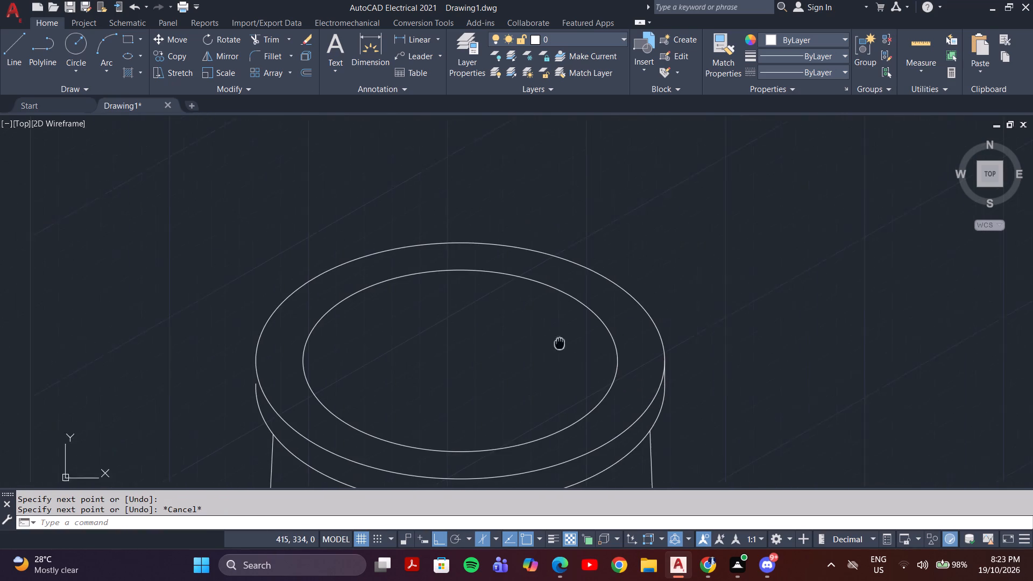
{"action": "middle_click_drag", "start_coordinate": [633, 343], "coordinate": [717, 335]}
{"action": "scroll", "coordinate": [443, 374], "scroll_direction": "up", "scroll_amount": 2}
{"action": "key", "text": "space"}
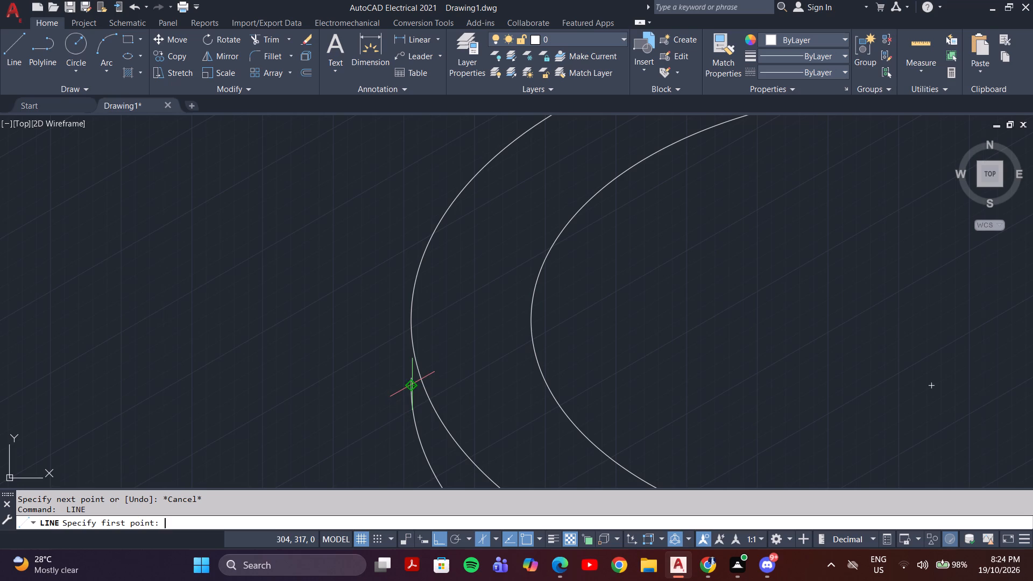
{"action": "left_click", "coordinate": [413, 378]}
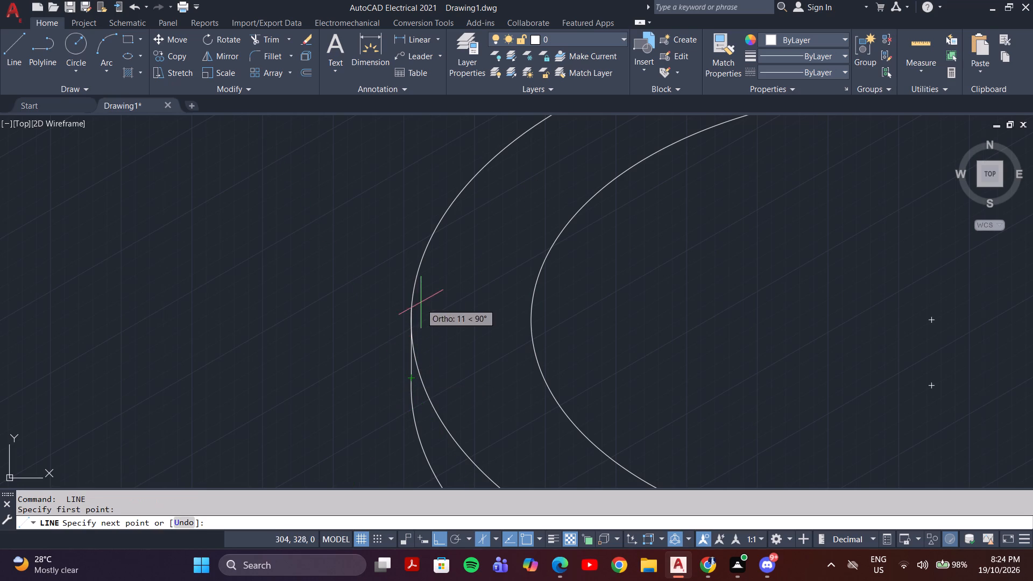
{"action": "left_click", "coordinate": [412, 318]}
{"action": "key", "text": "Escape"}
Examine the top flange, cylinder and base junction for lines that still need cleaning up.
{"action": "scroll", "coordinate": [452, 328], "scroll_direction": "down", "scroll_amount": 2}
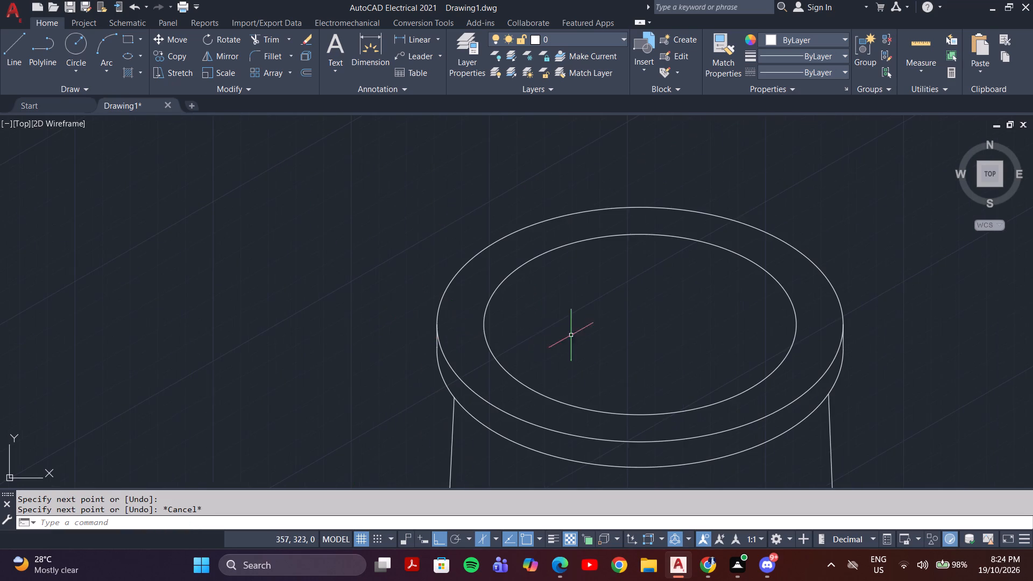
{"action": "middle_click_drag", "start_coordinate": [590, 329], "coordinate": [478, 316]}
{"action": "scroll", "coordinate": [511, 325], "scroll_direction": "down", "scroll_amount": 2}
{"action": "middle_click_drag", "start_coordinate": [646, 407], "coordinate": [601, 336]}
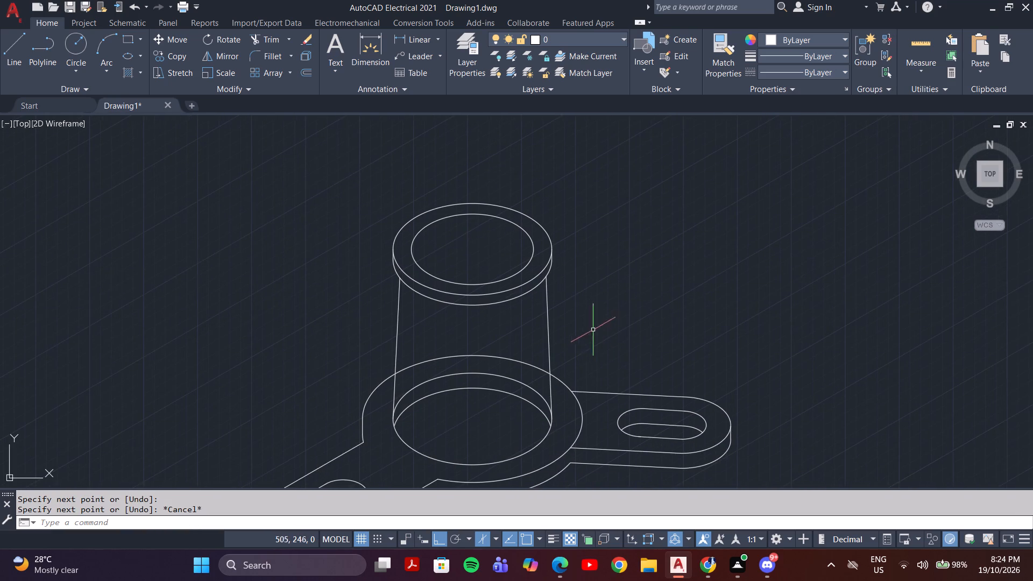
{"action": "scroll", "coordinate": [583, 317], "scroll_direction": "up", "scroll_amount": 1}
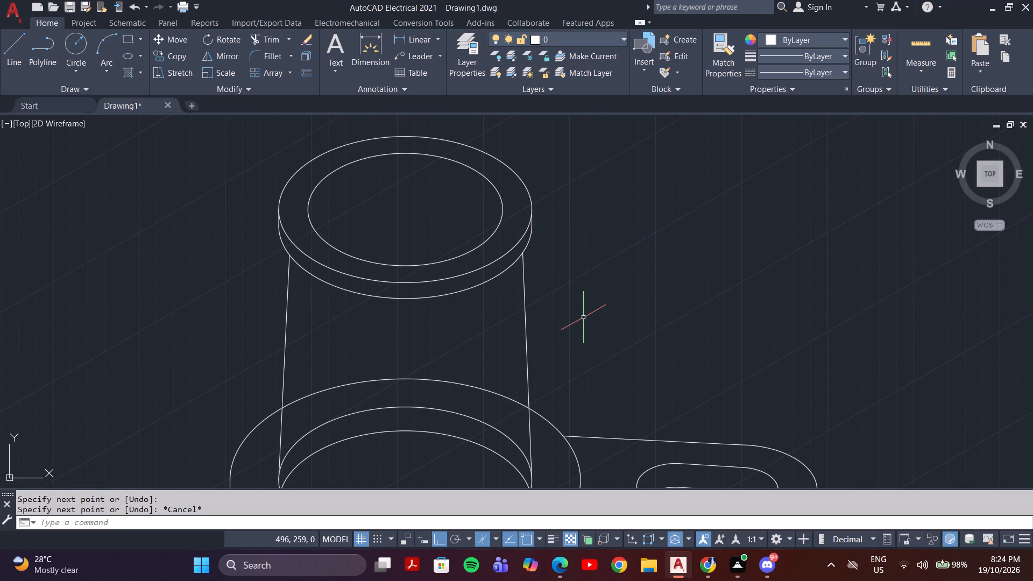
{"action": "scroll", "coordinate": [556, 271], "scroll_direction": "down", "scroll_amount": 1}
{"action": "middle_click_drag", "start_coordinate": [553, 312], "coordinate": [601, 265]}
{"action": "middle_click_drag", "start_coordinate": [628, 270], "coordinate": [575, 261]}
{"action": "scroll", "coordinate": [458, 347], "scroll_direction": "up", "scroll_amount": 4}
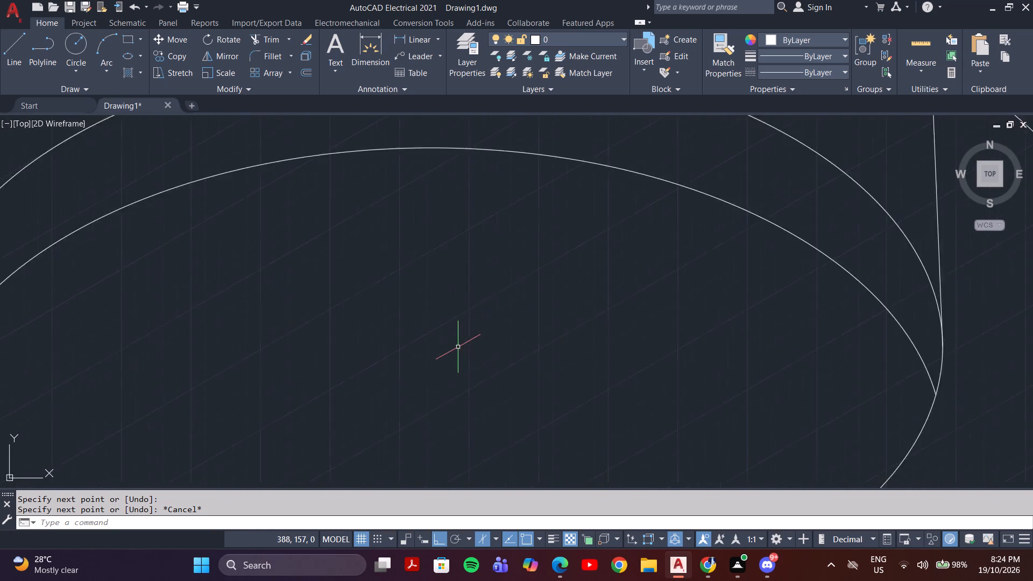
{"action": "scroll", "coordinate": [458, 347], "scroll_direction": "down", "scroll_amount": 4}
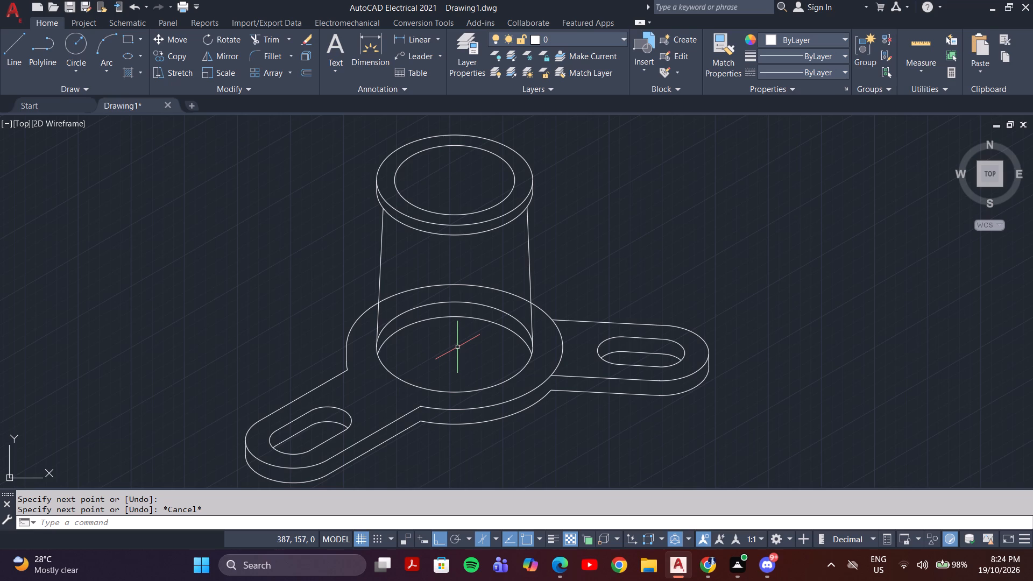
Trim the hidden rear arcs of the base disc and the cylinder's bottom ellipses between the cylinder's side walls.
{"action": "type", "text": "tr"}
{"action": "key", "text": "Return"}
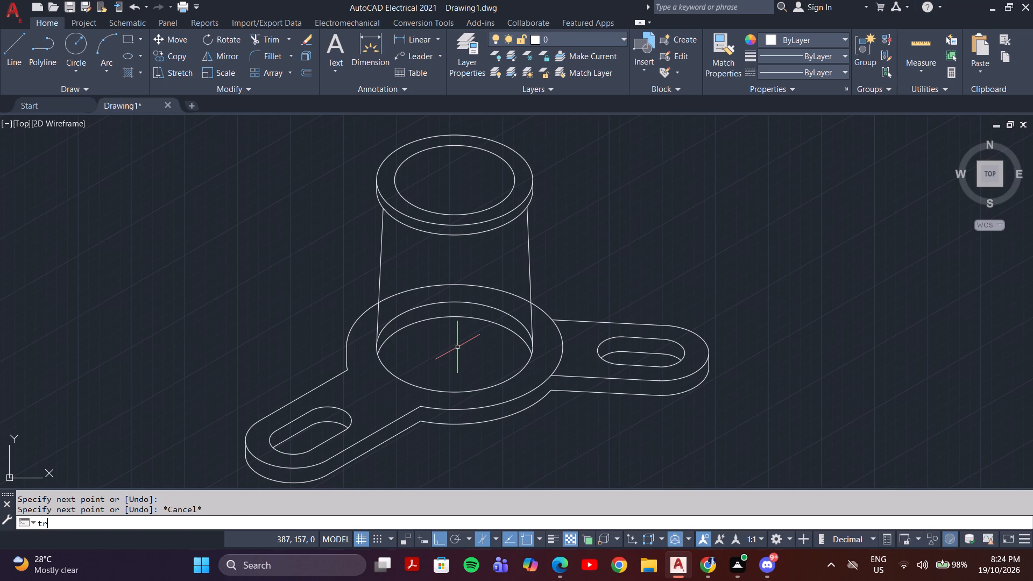
{"action": "left_click", "coordinate": [460, 352]}
{"action": "left_click", "coordinate": [464, 265]}
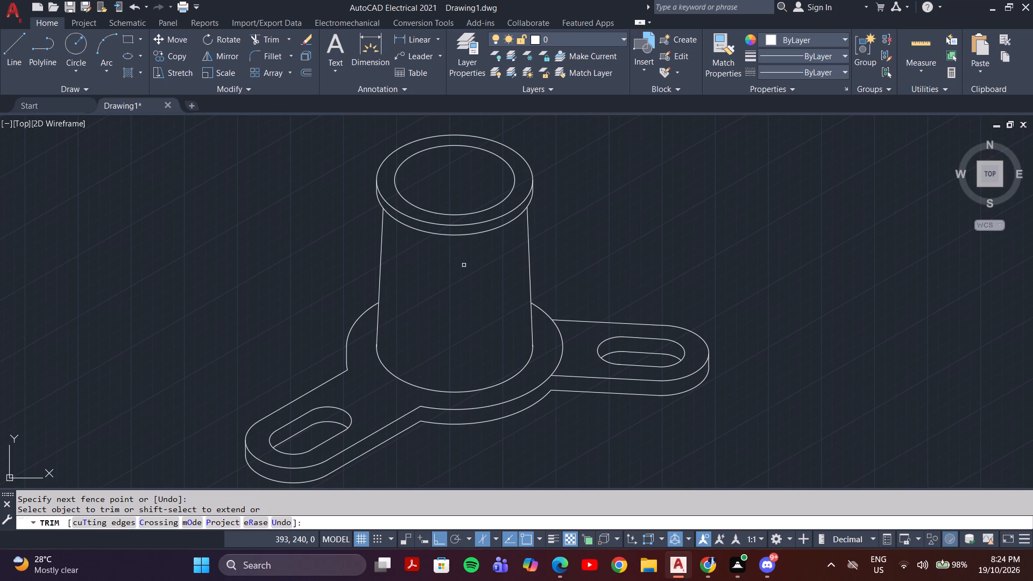
Trim the leftover arc sliver beside the cylinder's left wall just above its base curve.
{"action": "scroll", "coordinate": [393, 352], "scroll_direction": "up", "scroll_amount": 3}
{"action": "middle_click_drag", "start_coordinate": [344, 345], "coordinate": [415, 357]}
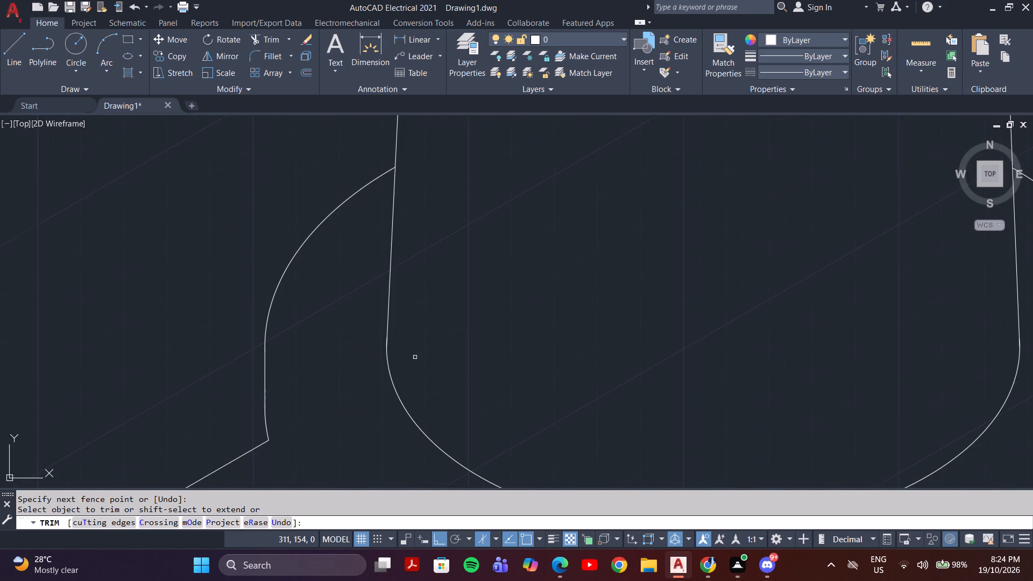
{"action": "scroll", "coordinate": [388, 340], "scroll_direction": "up", "scroll_amount": 5}
{"action": "scroll", "coordinate": [387, 339], "scroll_direction": "down", "scroll_amount": 5}
{"action": "scroll", "coordinate": [385, 341], "scroll_direction": "up", "scroll_amount": 4}
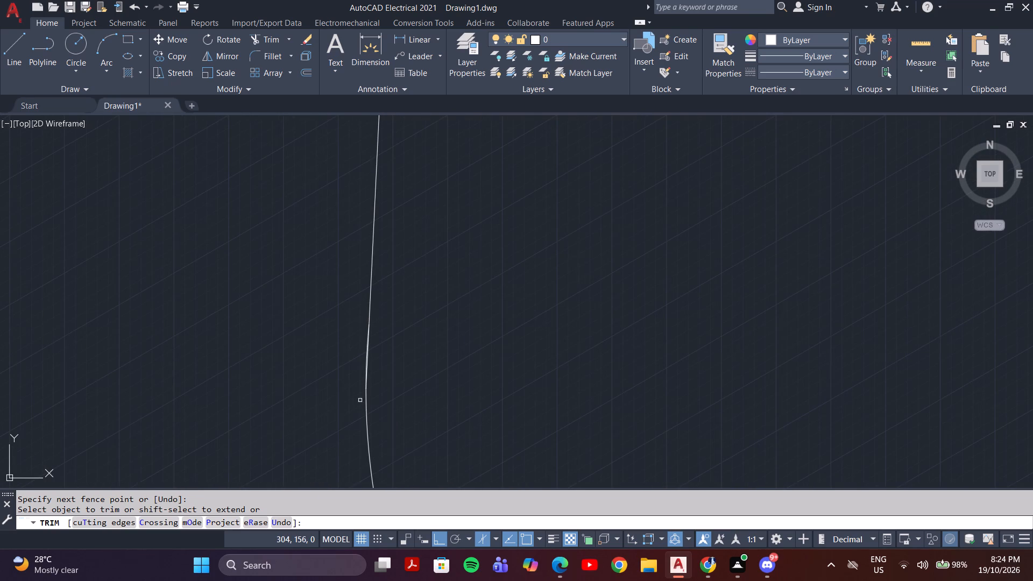
{"action": "scroll", "coordinate": [359, 366], "scroll_direction": "up", "scroll_amount": 5}
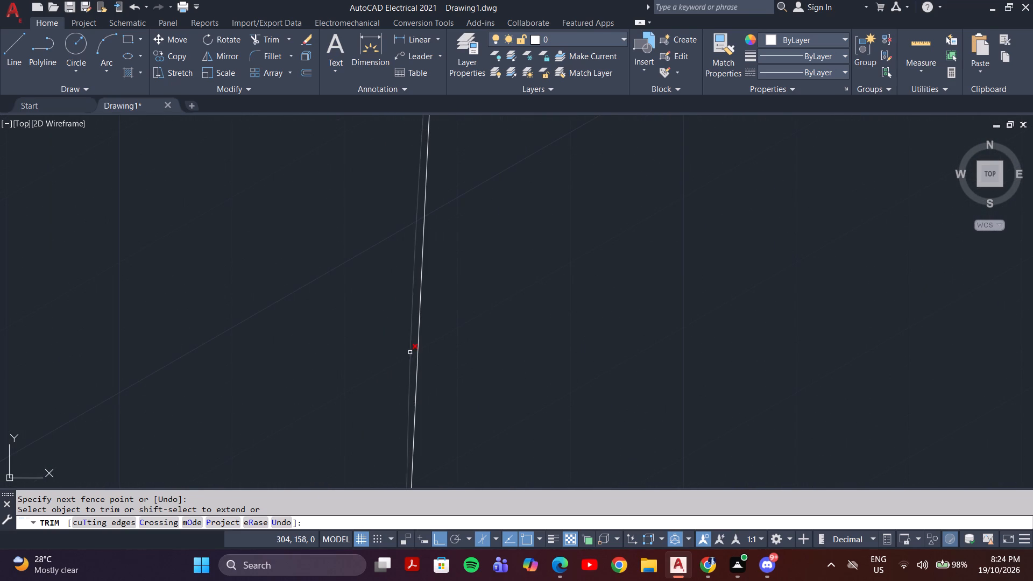
{"action": "left_click", "coordinate": [410, 352]}
{"action": "scroll", "coordinate": [437, 352], "scroll_direction": "down", "scroll_amount": 5}
{"action": "scroll", "coordinate": [701, 347], "scroll_direction": "down", "scroll_amount": 4}
{"action": "middle_click_drag", "start_coordinate": [702, 347], "coordinate": [254, 333]}
{"action": "scroll", "coordinate": [407, 319], "scroll_direction": "down", "scroll_amount": 3}
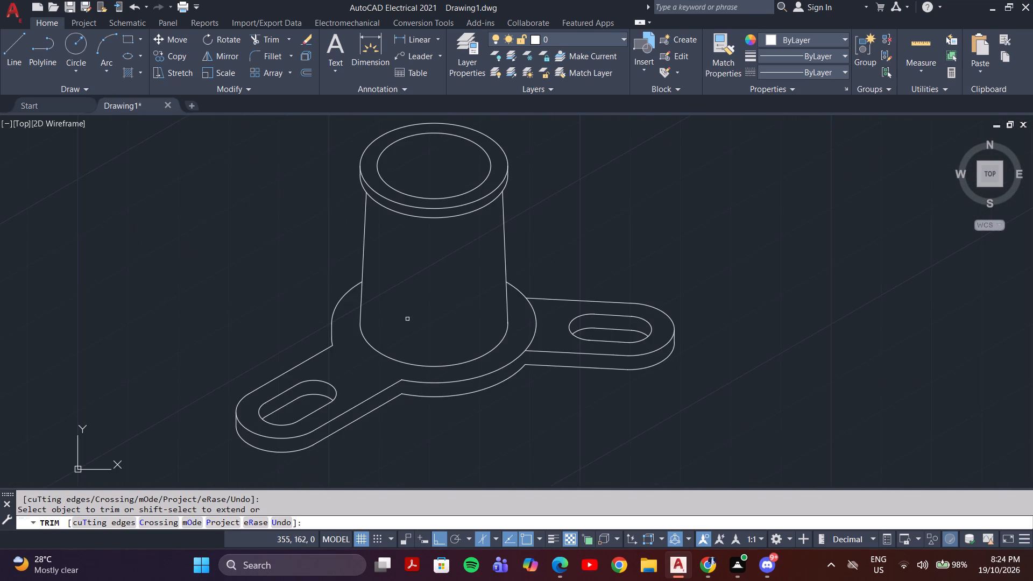
Trim the leftover arc sliver beside the cylinder's right wall just above its base curve.
{"action": "scroll", "coordinate": [479, 317], "scroll_direction": "up", "scroll_amount": 5}
{"action": "middle_click_drag", "start_coordinate": [586, 322], "coordinate": [541, 313]}
{"action": "scroll", "coordinate": [713, 385], "scroll_direction": "up", "scroll_amount": 4}
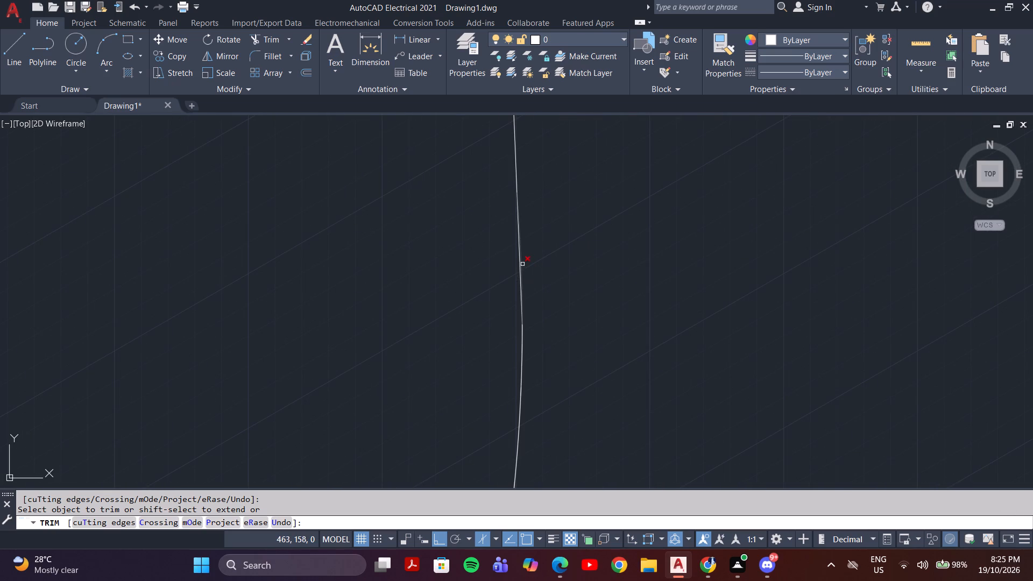
{"action": "scroll", "coordinate": [522, 264], "scroll_direction": "up", "scroll_amount": 5}
{"action": "left_click", "coordinate": [489, 268]}
{"action": "scroll", "coordinate": [506, 275], "scroll_direction": "down", "scroll_amount": 10}
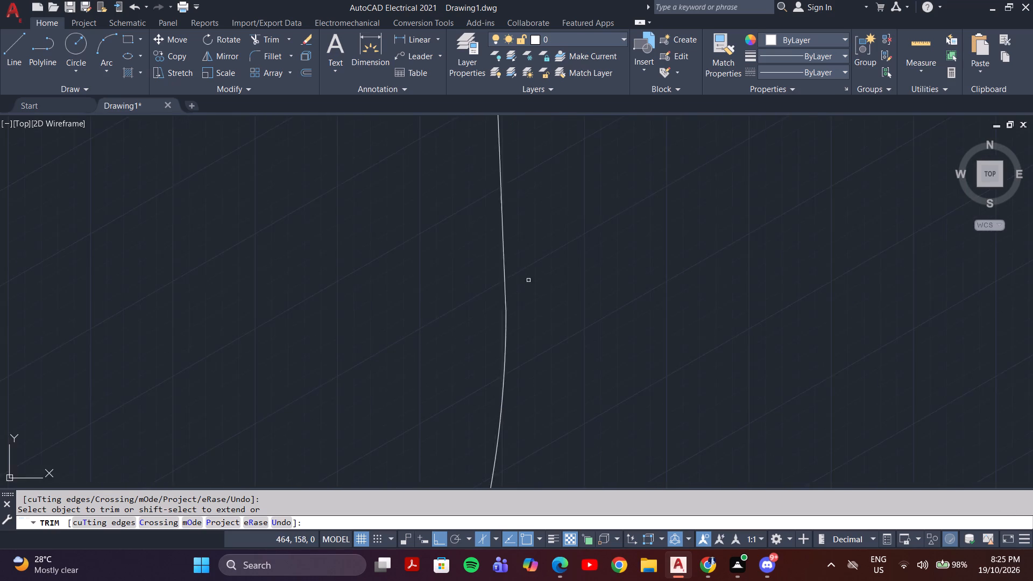
Examine the top flange, cylinder walls and base junction for remaining stray lines, and end the trimming.
{"action": "scroll", "coordinate": [528, 280], "scroll_direction": "down", "scroll_amount": 1}
{"action": "middle_click_drag", "start_coordinate": [576, 307], "coordinate": [557, 394]}
{"action": "scroll", "coordinate": [562, 359], "scroll_direction": "down", "scroll_amount": 3}
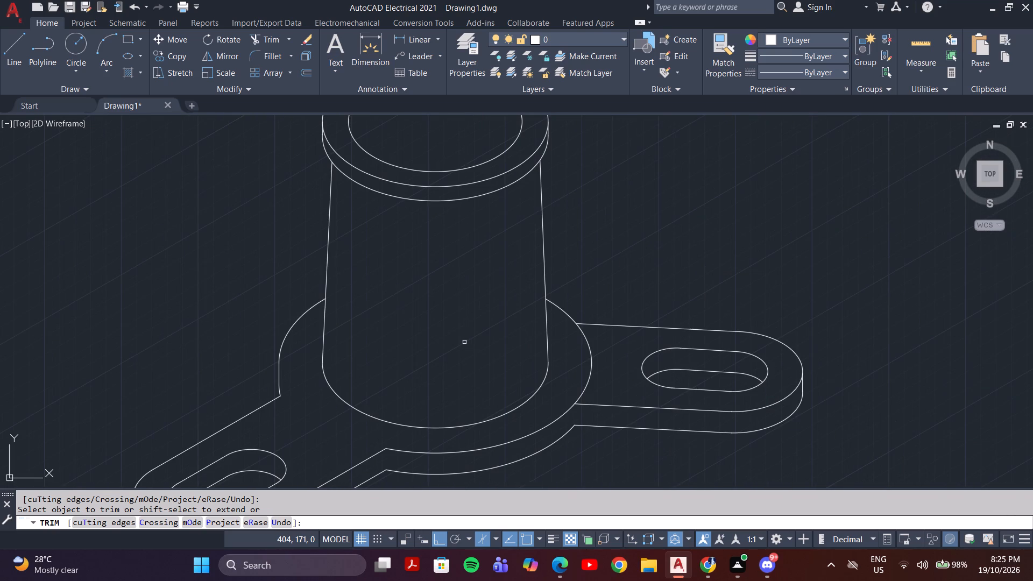
{"action": "middle_click_drag", "start_coordinate": [437, 287], "coordinate": [437, 395]}
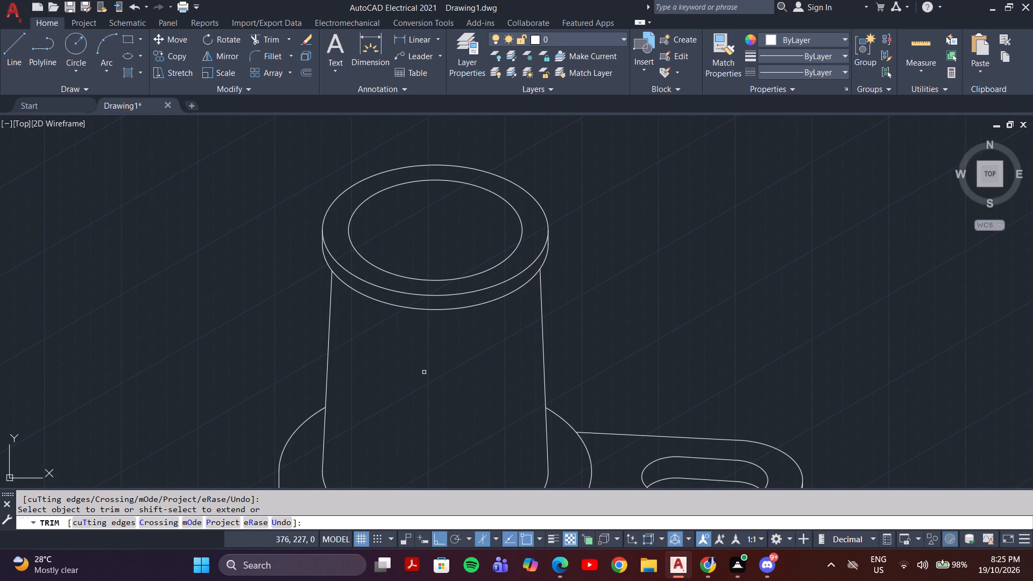
{"action": "scroll", "coordinate": [424, 372], "scroll_direction": "down", "scroll_amount": 1}
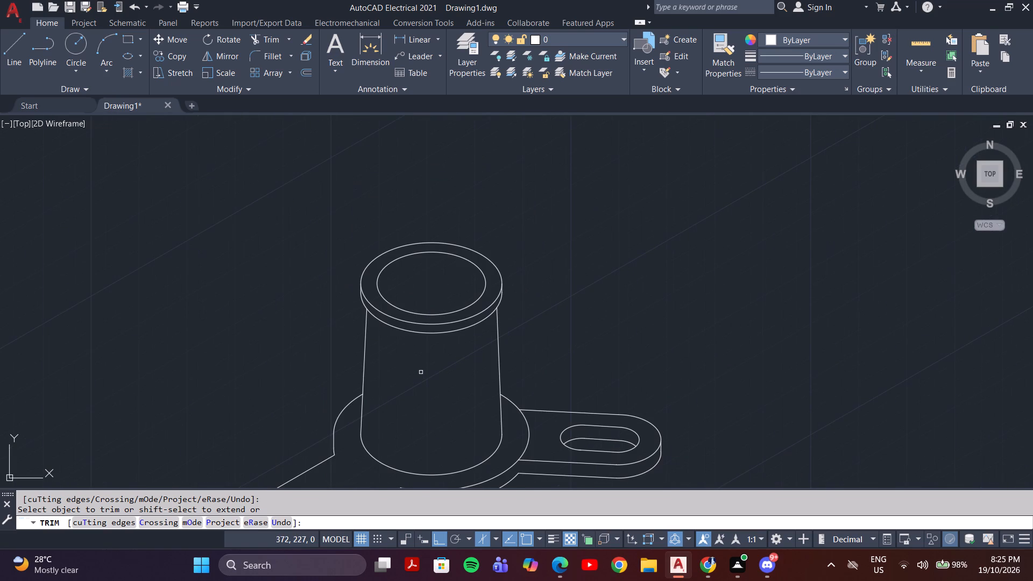
{"action": "scroll", "coordinate": [417, 364], "scroll_direction": "down", "scroll_amount": 2}
{"action": "scroll", "coordinate": [417, 364], "scroll_direction": "up", "scroll_amount": 3}
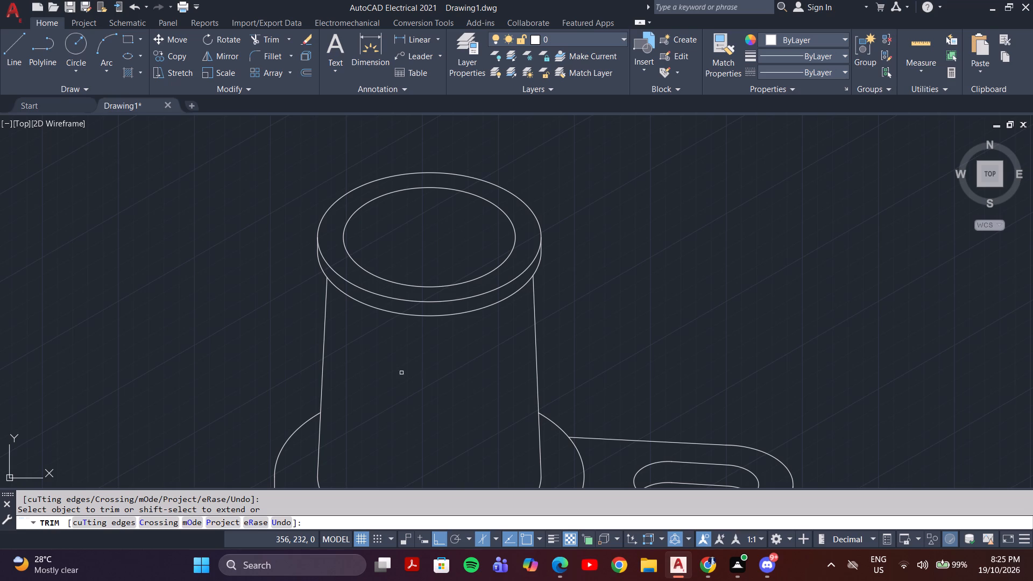
{"action": "scroll", "coordinate": [406, 365], "scroll_direction": "down", "scroll_amount": 2}
{"action": "middle_click_drag", "start_coordinate": [411, 382], "coordinate": [374, 377]}
{"action": "scroll", "coordinate": [366, 363], "scroll_direction": "up", "scroll_amount": 1}
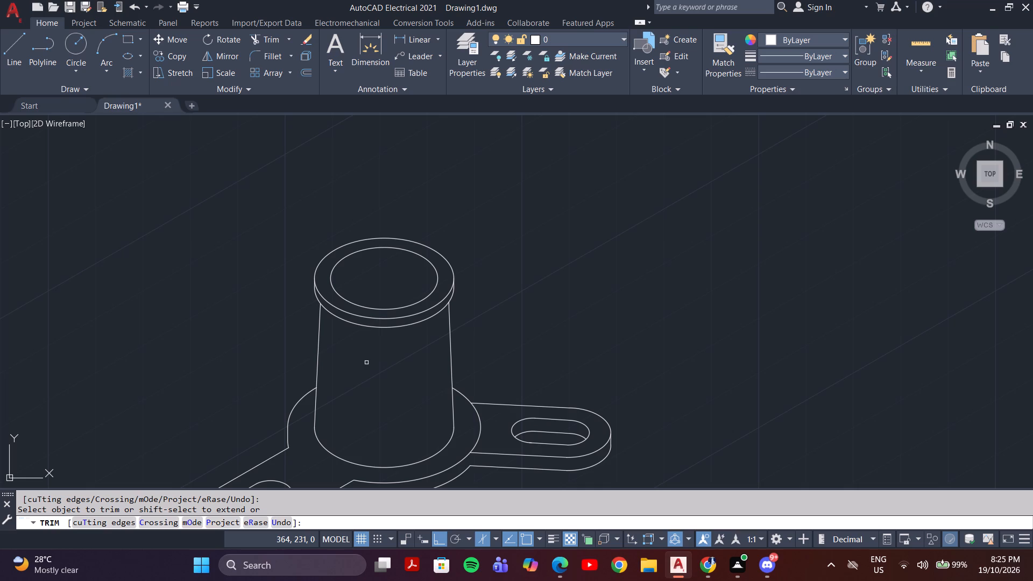
{"action": "key", "text": "Escape"}
{"action": "key", "text": "Escape"}
{"action": "key", "text": "Escape"}
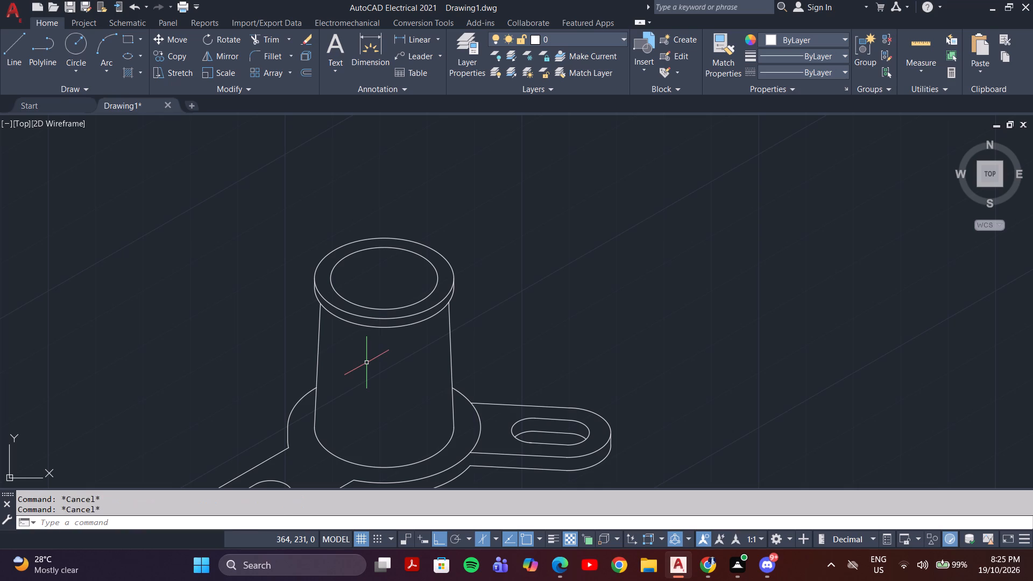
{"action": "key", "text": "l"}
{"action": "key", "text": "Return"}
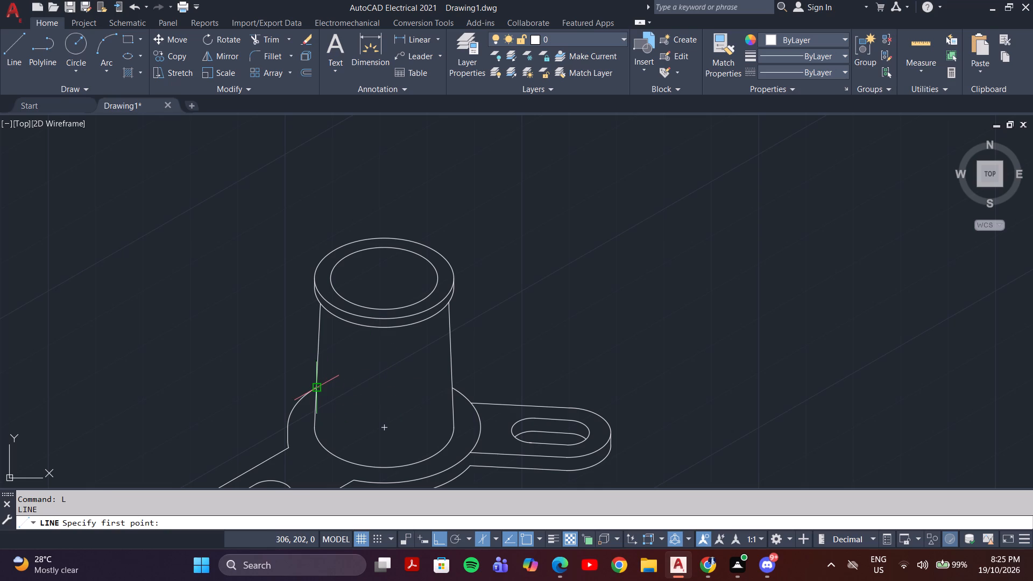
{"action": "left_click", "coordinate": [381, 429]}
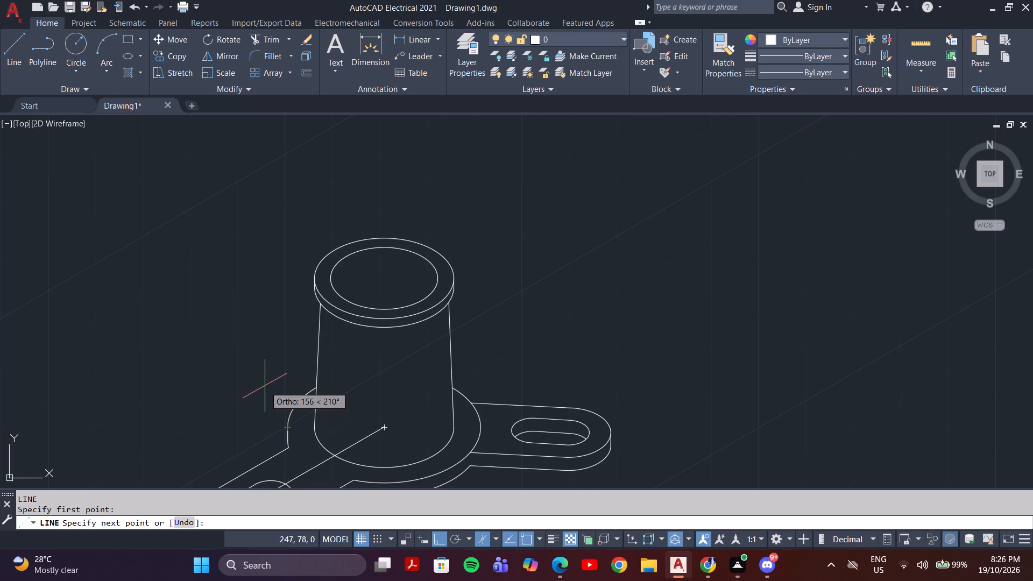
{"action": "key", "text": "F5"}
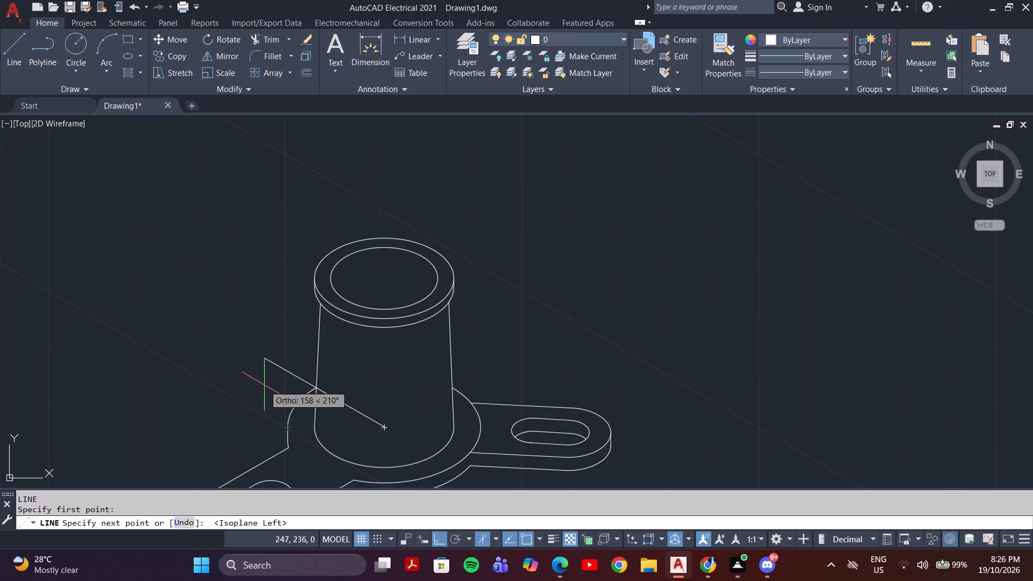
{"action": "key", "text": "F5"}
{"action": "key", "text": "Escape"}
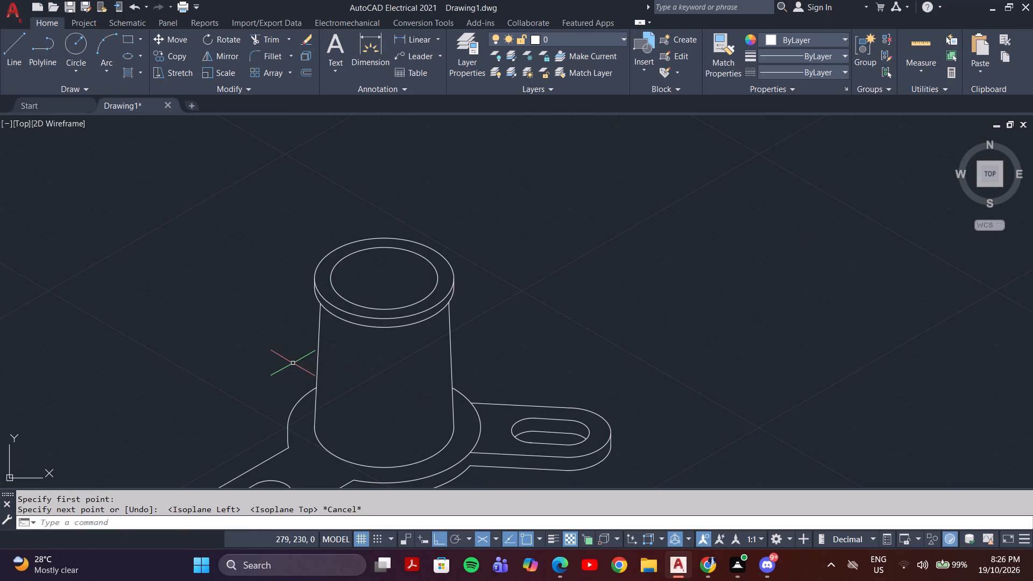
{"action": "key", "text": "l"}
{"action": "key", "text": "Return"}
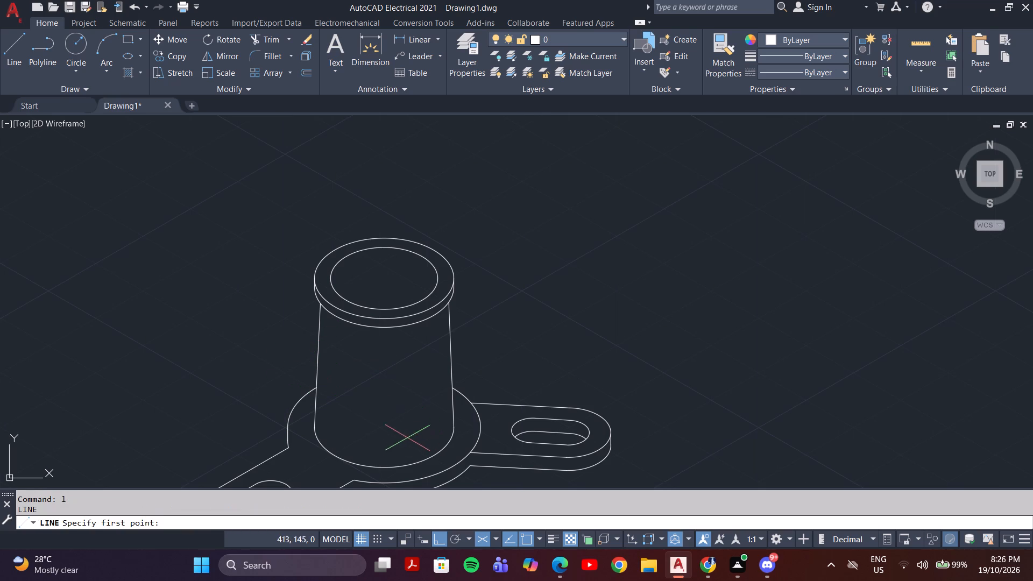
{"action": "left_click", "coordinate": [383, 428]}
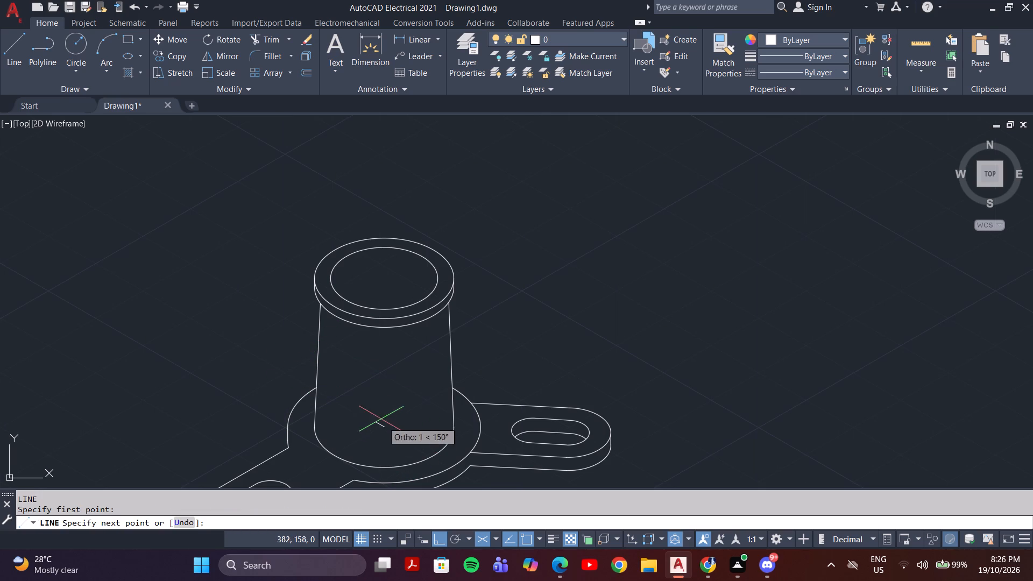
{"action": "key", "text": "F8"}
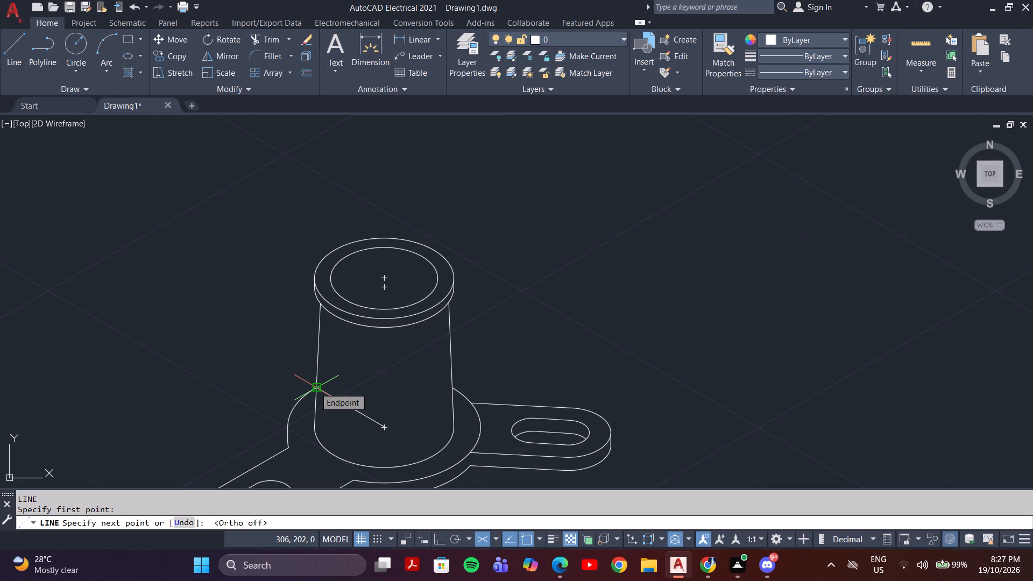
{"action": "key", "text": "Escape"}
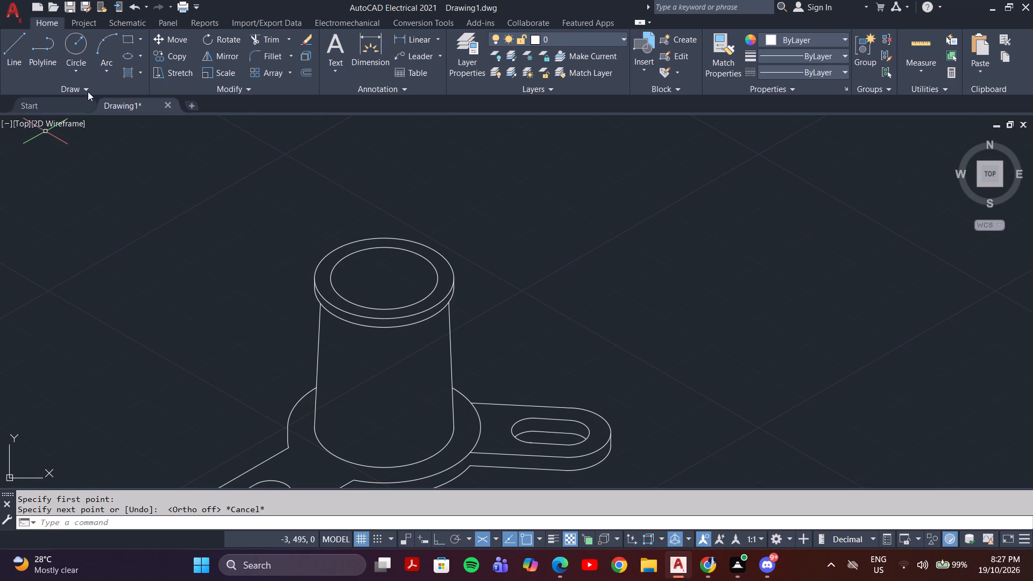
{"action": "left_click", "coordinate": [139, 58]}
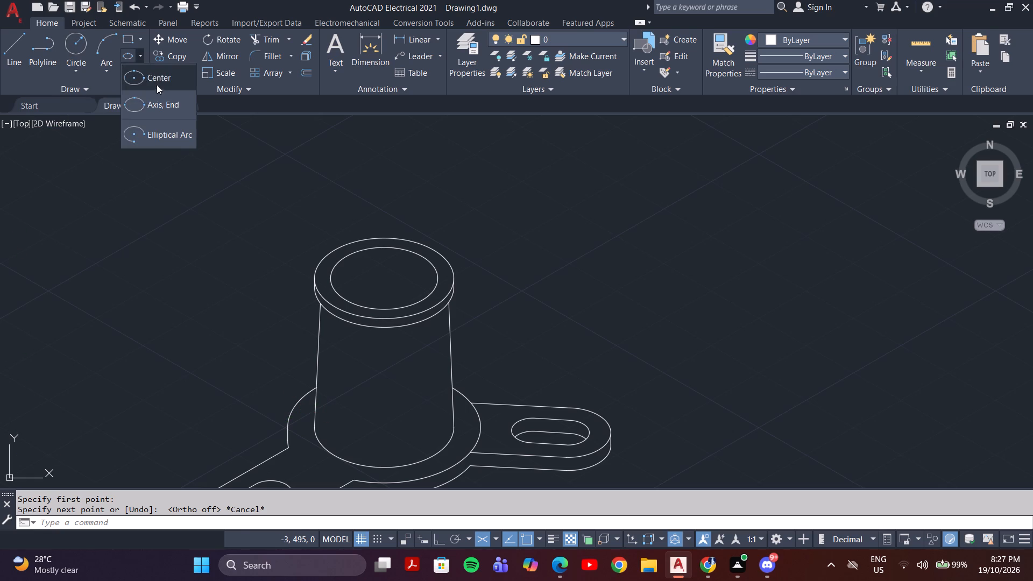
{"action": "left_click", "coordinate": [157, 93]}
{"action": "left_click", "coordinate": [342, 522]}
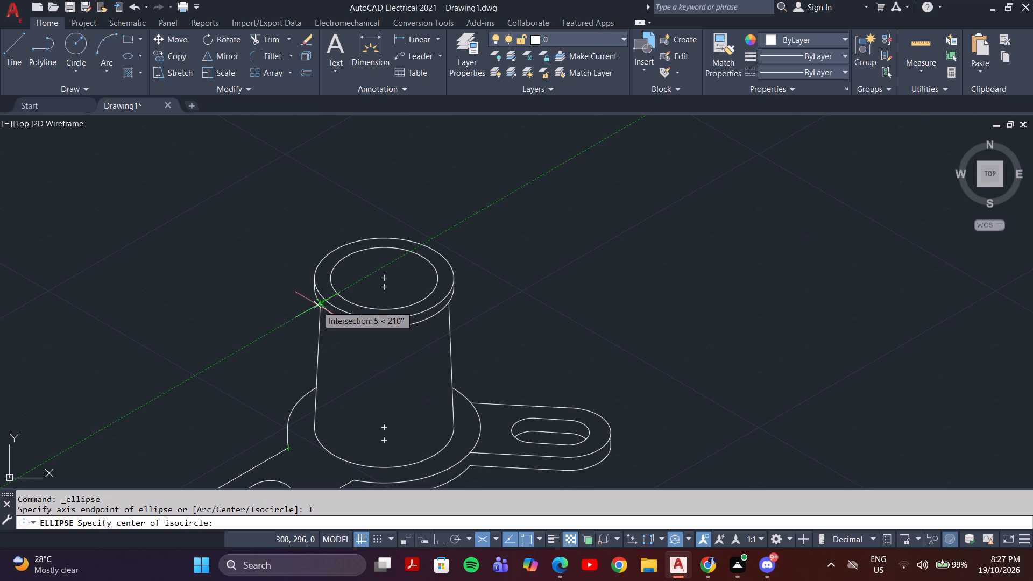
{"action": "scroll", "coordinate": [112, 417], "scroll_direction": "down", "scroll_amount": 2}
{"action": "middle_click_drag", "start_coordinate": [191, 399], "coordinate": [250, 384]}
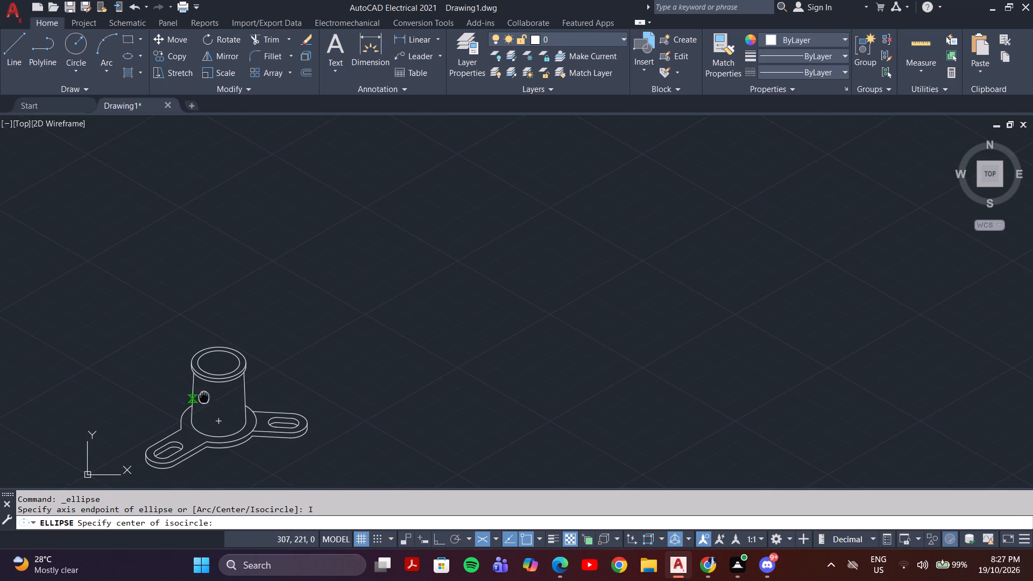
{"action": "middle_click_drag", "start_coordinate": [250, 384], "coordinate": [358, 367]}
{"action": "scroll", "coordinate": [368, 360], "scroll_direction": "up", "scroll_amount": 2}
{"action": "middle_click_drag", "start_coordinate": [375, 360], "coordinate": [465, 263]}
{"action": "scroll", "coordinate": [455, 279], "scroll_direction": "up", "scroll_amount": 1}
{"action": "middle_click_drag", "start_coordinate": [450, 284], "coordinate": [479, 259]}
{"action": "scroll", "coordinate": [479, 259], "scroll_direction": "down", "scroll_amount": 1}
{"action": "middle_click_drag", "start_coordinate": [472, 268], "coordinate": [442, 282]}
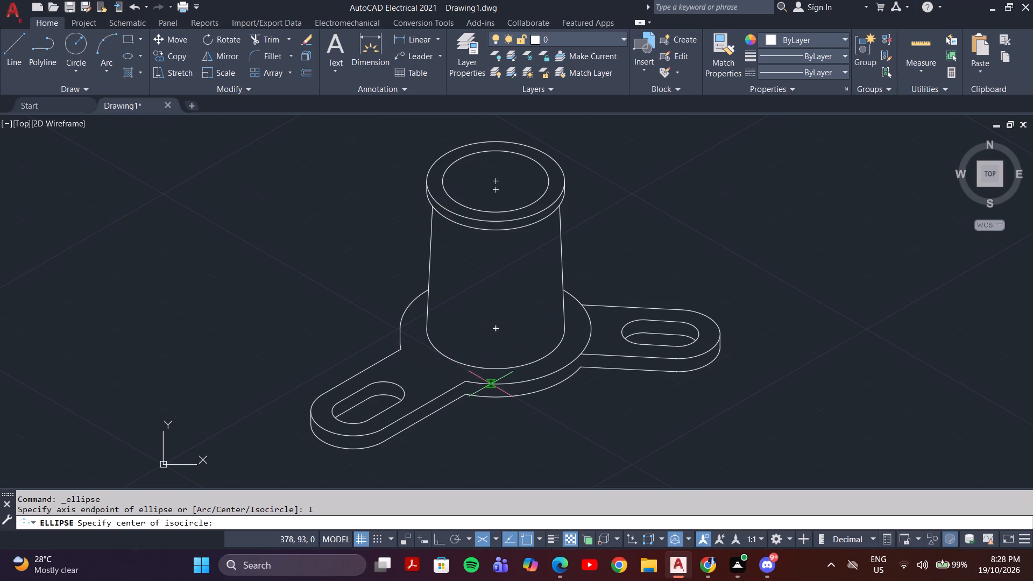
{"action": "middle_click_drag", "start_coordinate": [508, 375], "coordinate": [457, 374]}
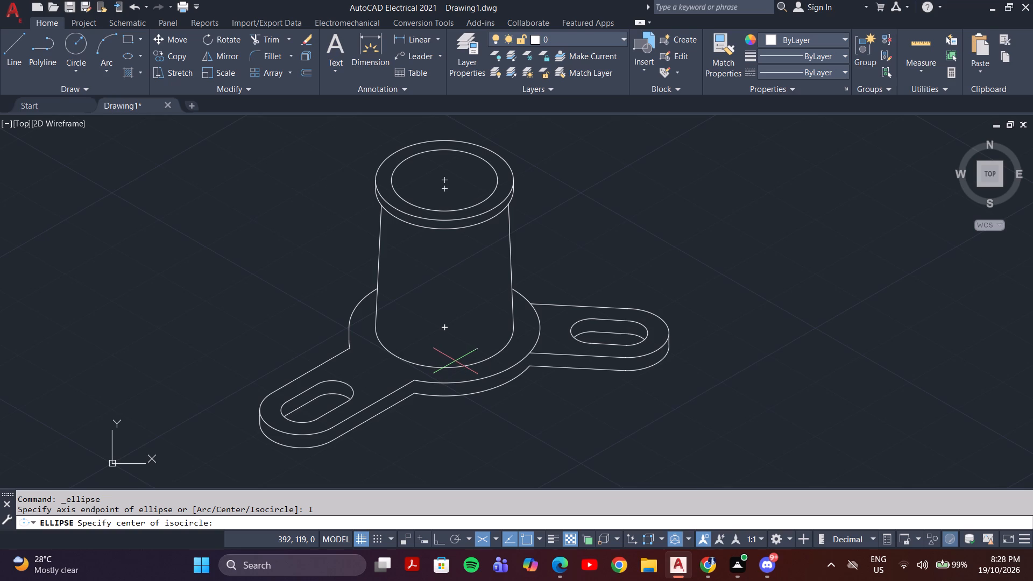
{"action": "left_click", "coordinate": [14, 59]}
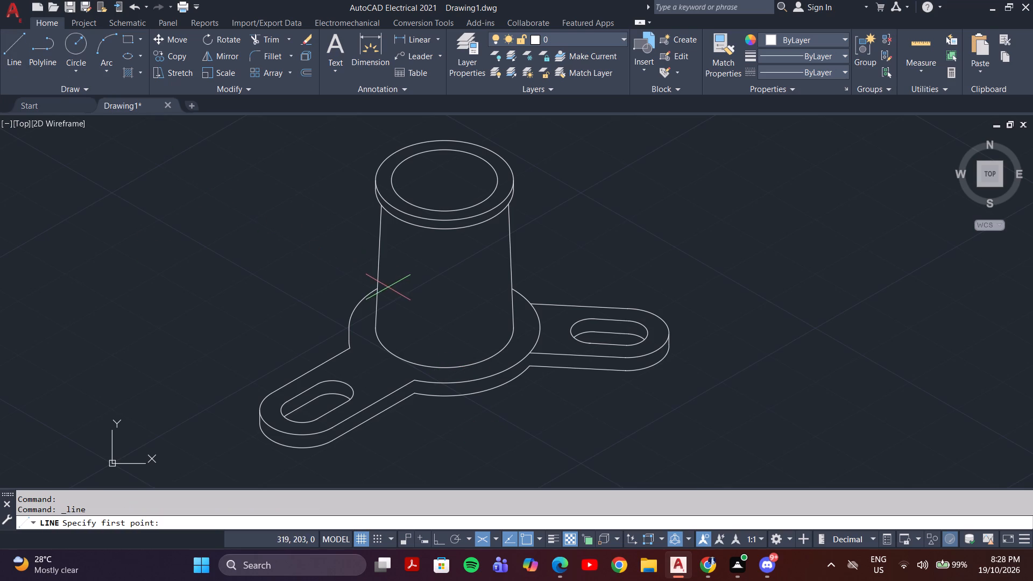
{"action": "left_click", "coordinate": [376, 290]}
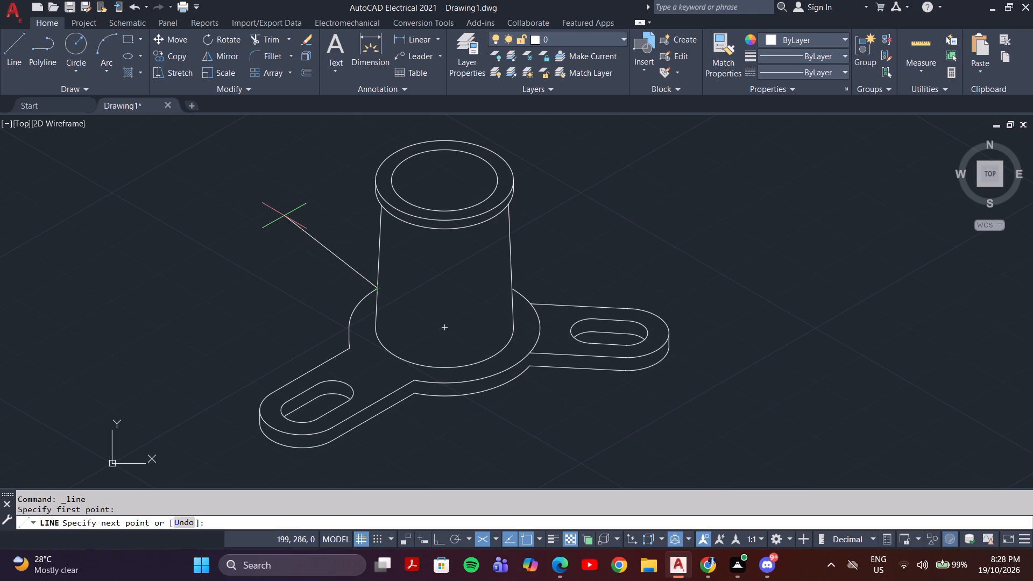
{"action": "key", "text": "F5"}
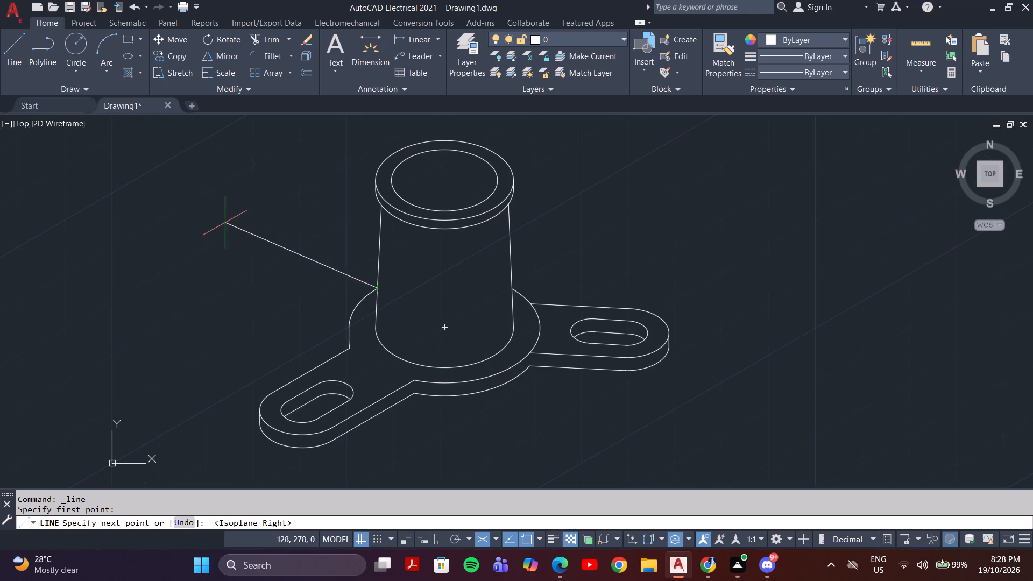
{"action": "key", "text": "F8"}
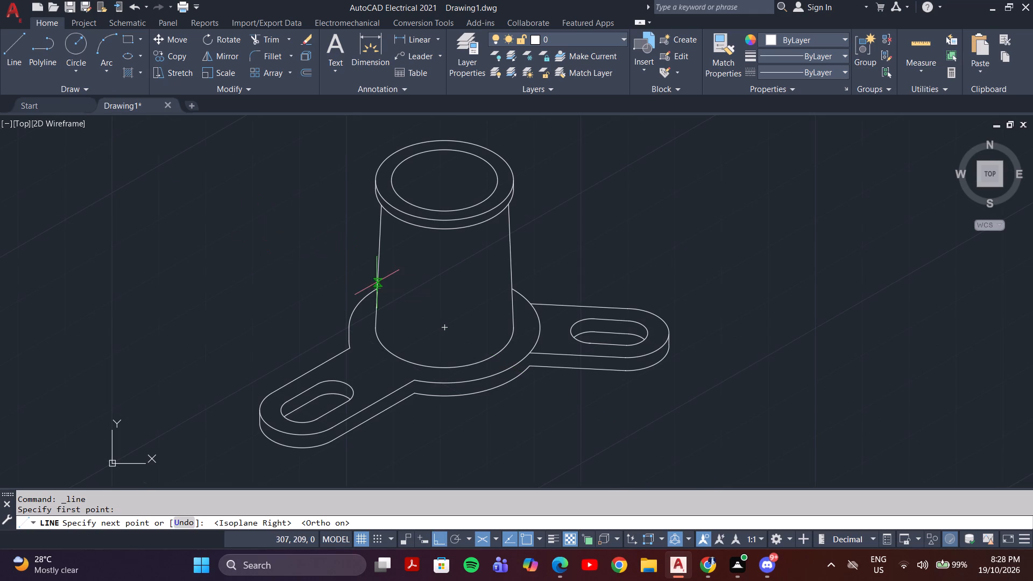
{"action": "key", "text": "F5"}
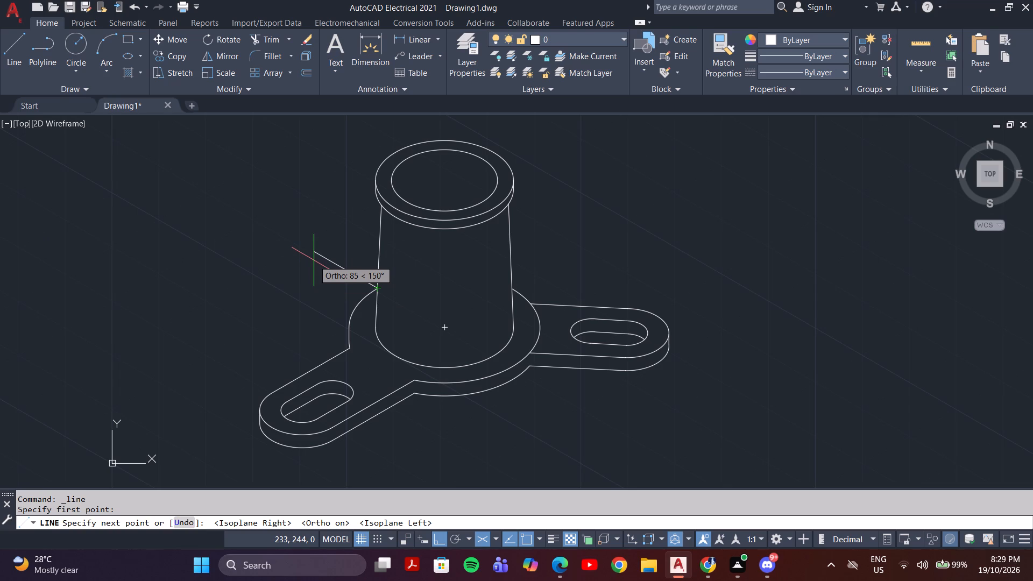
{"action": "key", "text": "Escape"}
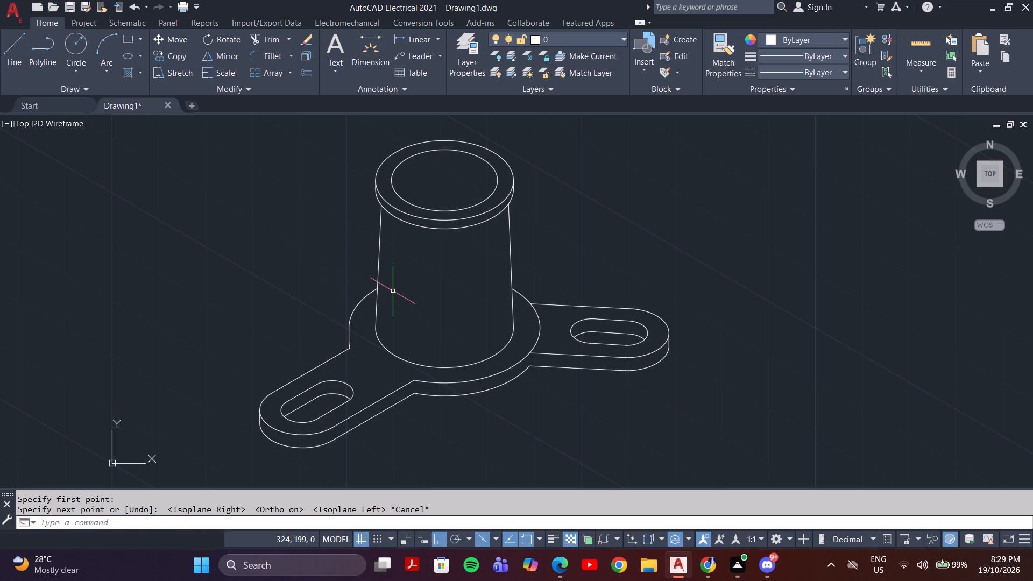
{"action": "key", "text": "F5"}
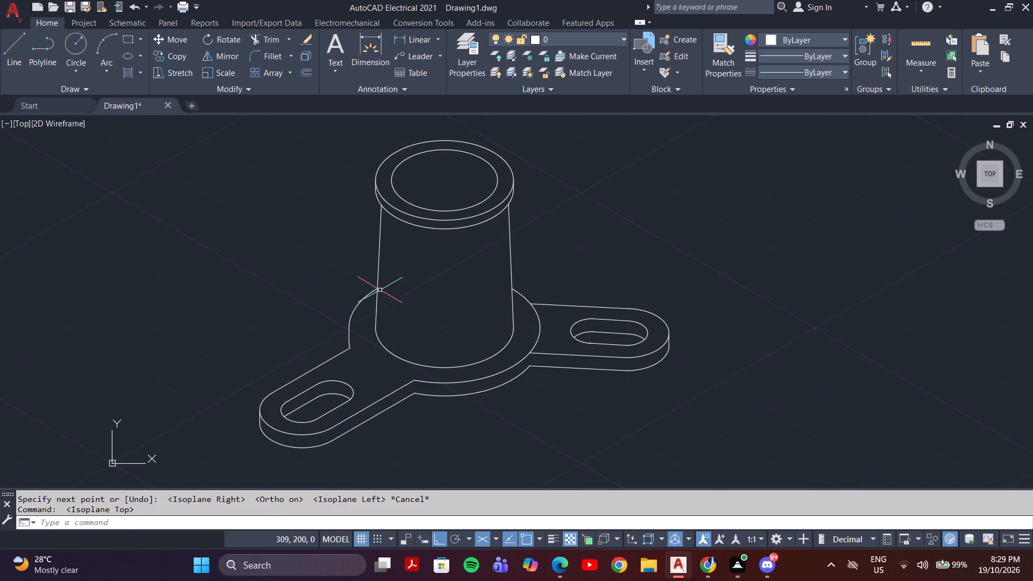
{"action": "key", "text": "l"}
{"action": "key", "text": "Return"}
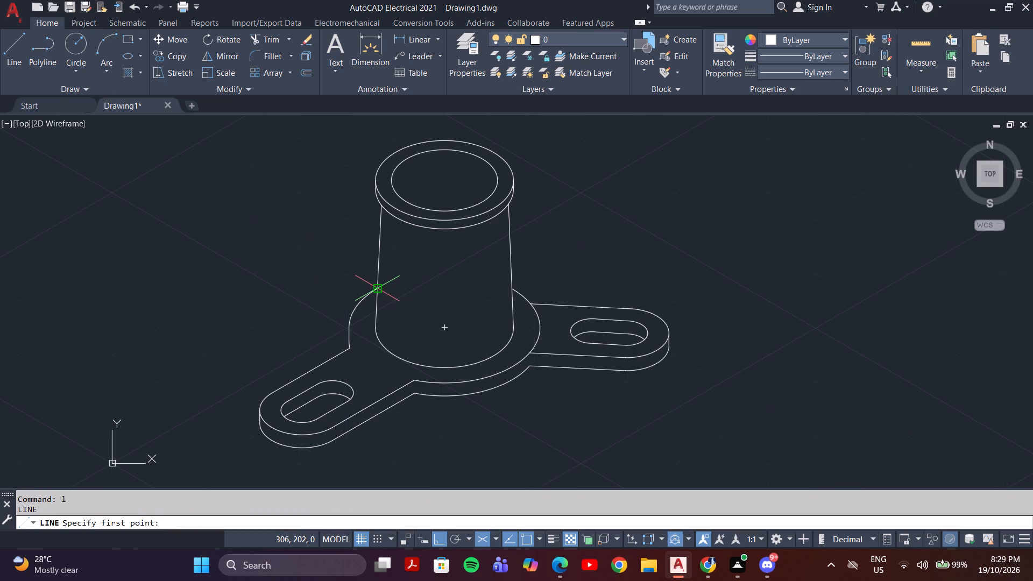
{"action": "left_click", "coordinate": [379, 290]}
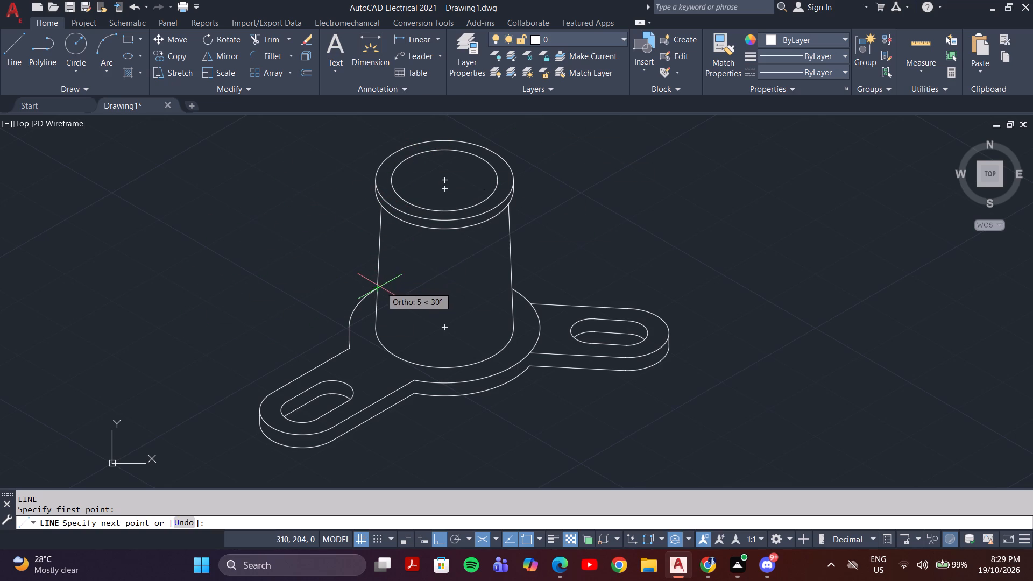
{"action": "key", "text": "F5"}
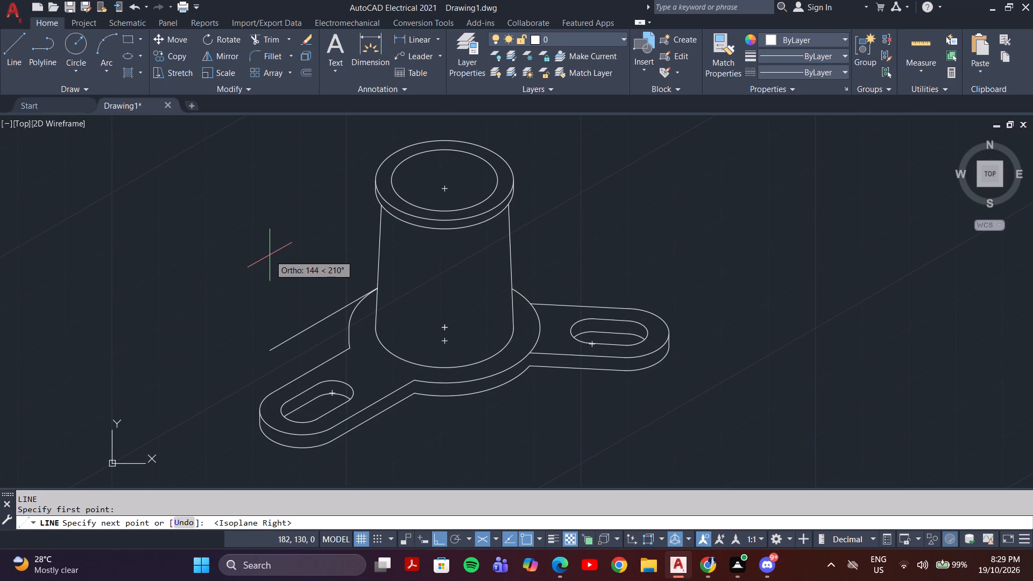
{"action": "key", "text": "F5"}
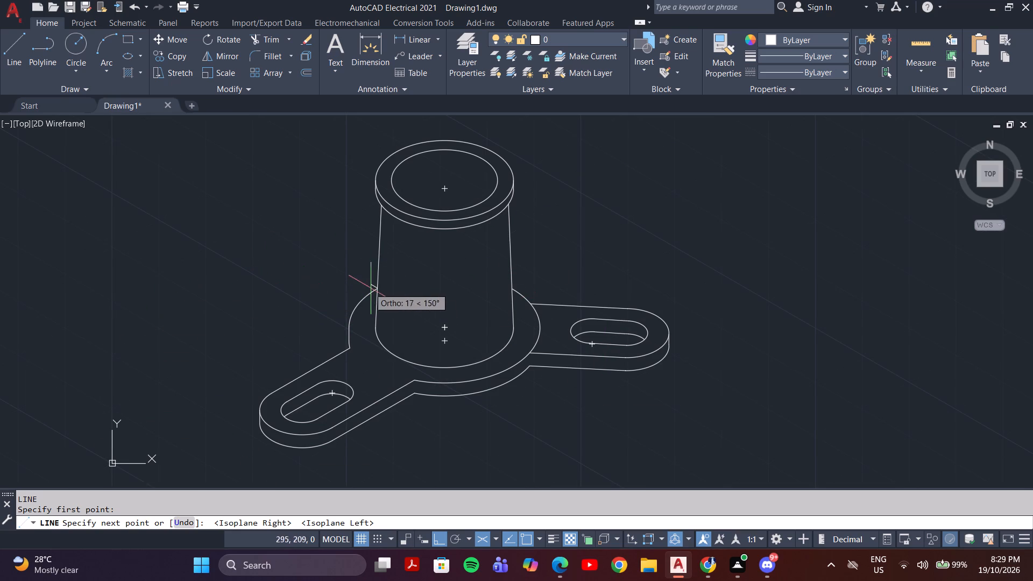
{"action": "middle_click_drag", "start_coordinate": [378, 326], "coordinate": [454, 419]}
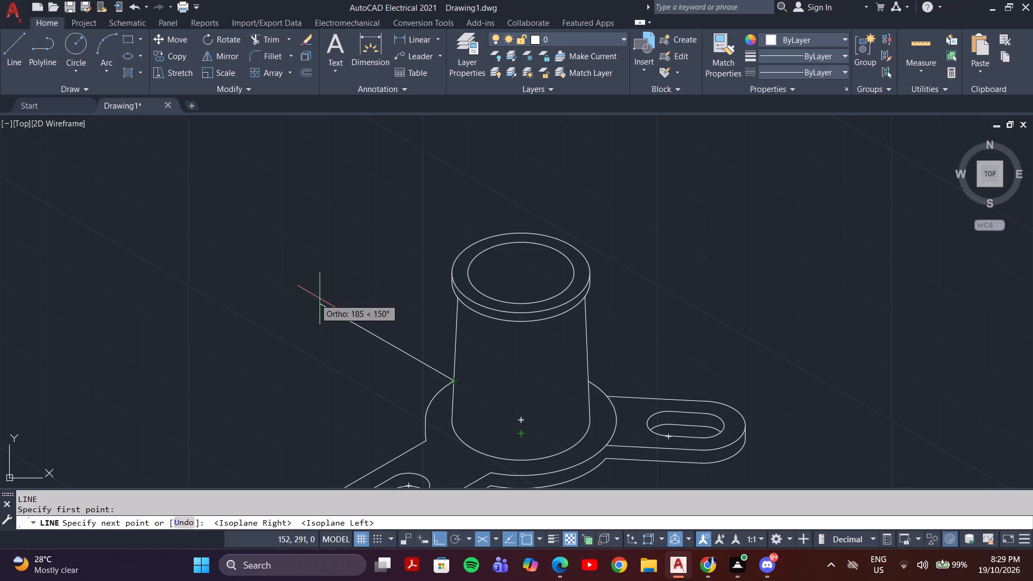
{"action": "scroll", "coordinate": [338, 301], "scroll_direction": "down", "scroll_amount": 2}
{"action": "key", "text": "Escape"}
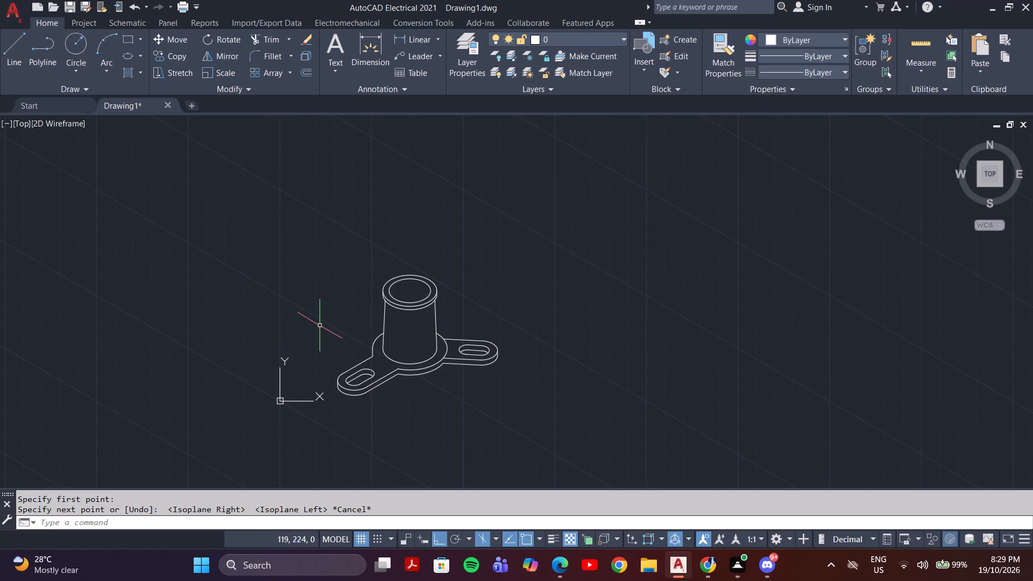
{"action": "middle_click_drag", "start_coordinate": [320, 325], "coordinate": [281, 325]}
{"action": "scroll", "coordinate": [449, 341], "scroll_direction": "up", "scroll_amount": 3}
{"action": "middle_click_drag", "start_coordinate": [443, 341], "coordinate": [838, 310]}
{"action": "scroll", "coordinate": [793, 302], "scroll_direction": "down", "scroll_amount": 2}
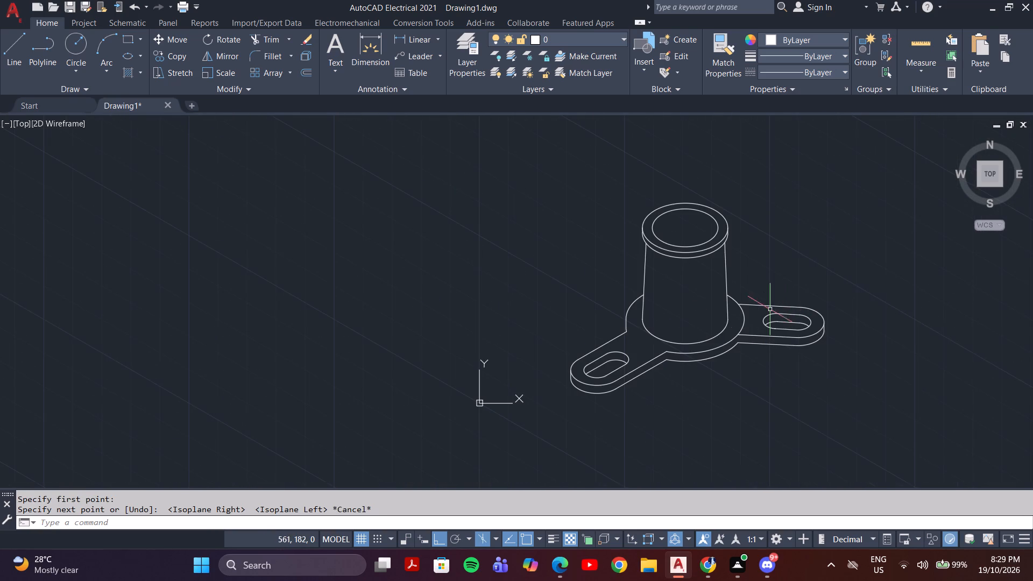
Start a line where the base disc's rear edge meets the cylinder's left wall, with Ortho on and the left isoplane active.
{"action": "middle_click_drag", "start_coordinate": [697, 315], "coordinate": [668, 365]}
{"action": "scroll", "coordinate": [636, 361], "scroll_direction": "up", "scroll_amount": 1}
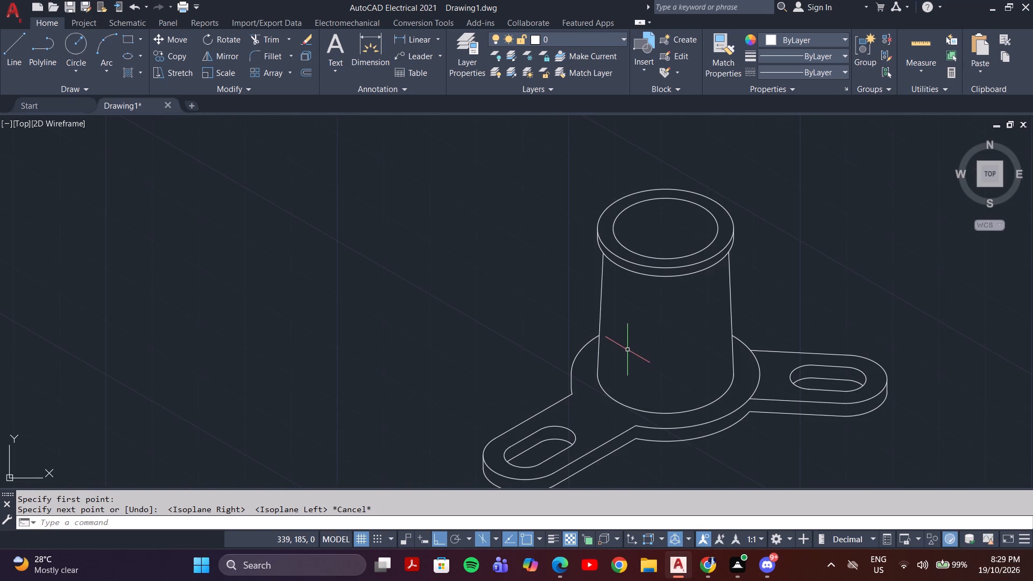
{"action": "middle_click_drag", "start_coordinate": [627, 350], "coordinate": [612, 366]}
{"action": "scroll", "coordinate": [627, 350], "scroll_direction": "up", "scroll_amount": 1}
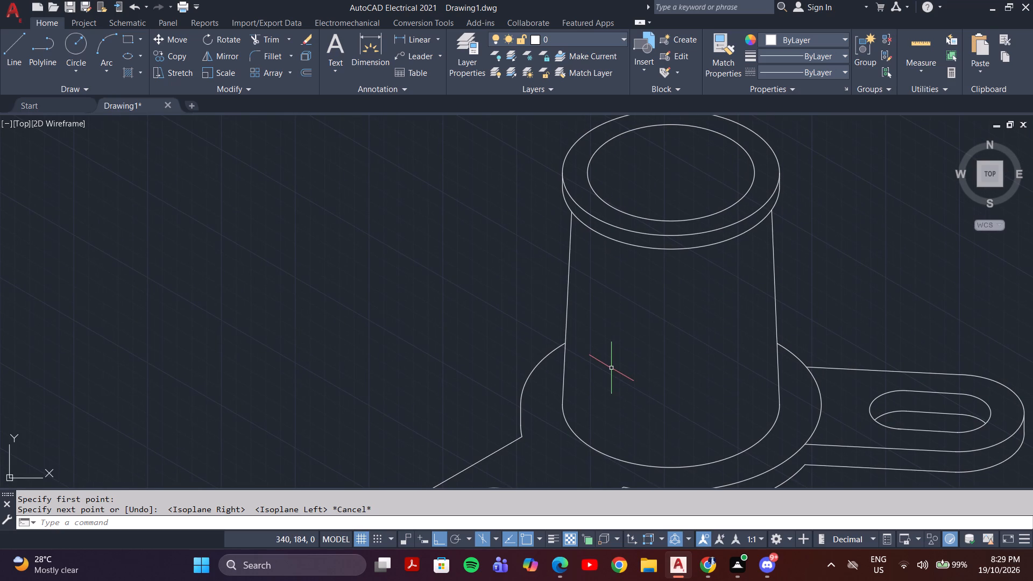
{"action": "key", "text": "l"}
{"action": "key", "text": "Return"}
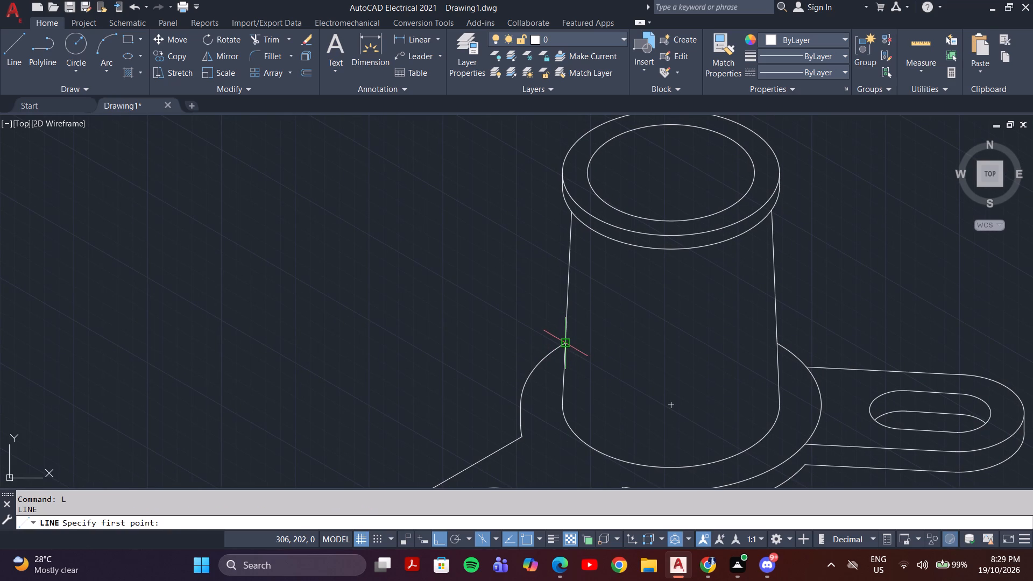
{"action": "left_click", "coordinate": [562, 345]}
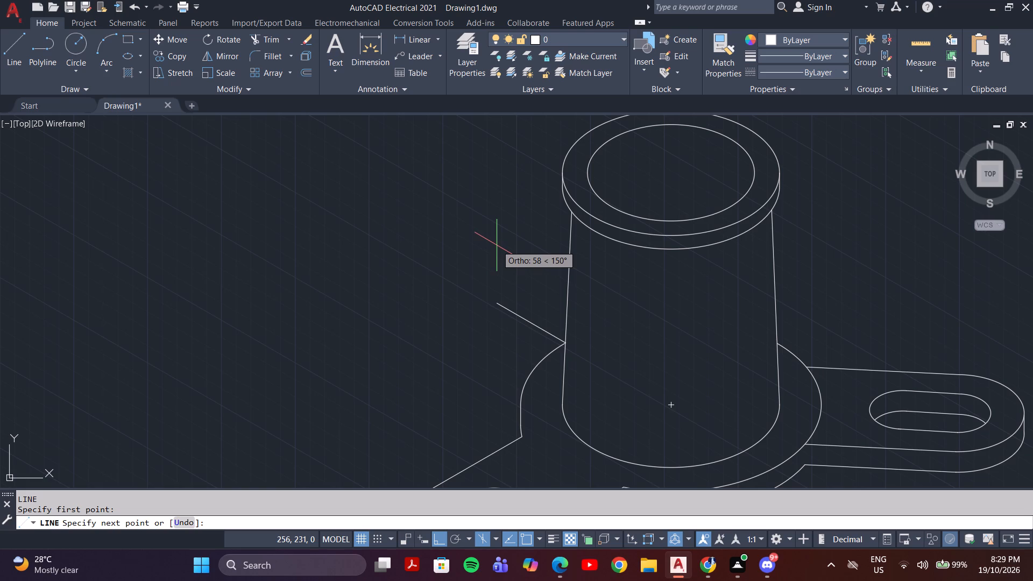
{"action": "key", "text": "F8"}
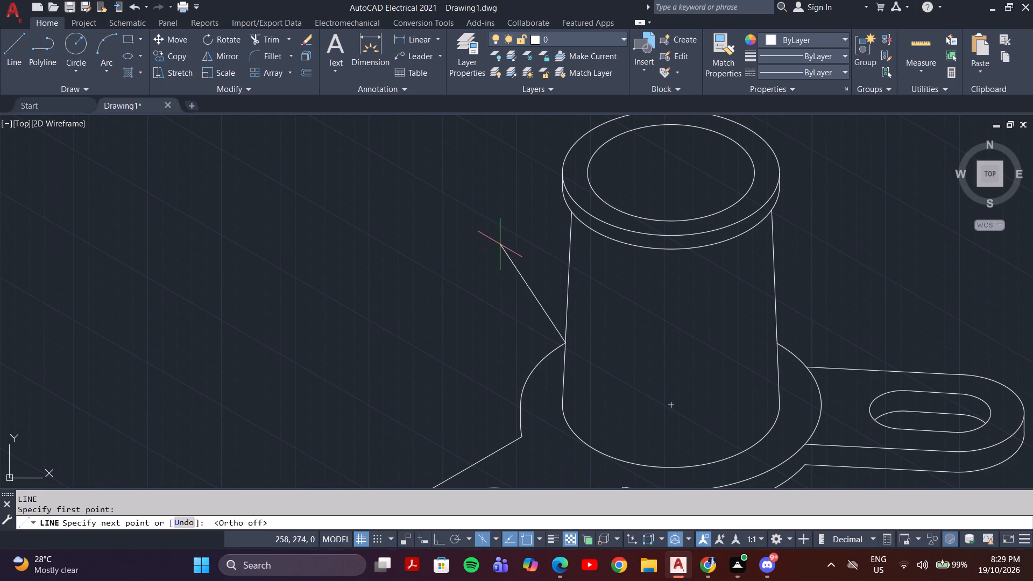
{"action": "middle_click_drag", "start_coordinate": [516, 235], "coordinate": [499, 275]}
{"action": "scroll", "coordinate": [499, 275], "scroll_direction": "down", "scroll_amount": 2}
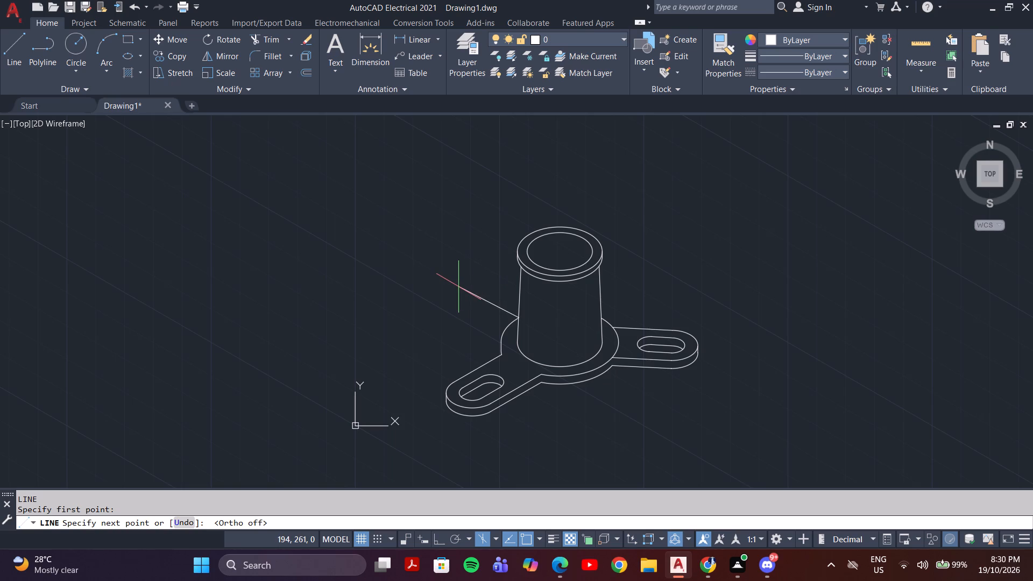
{"action": "key", "text": "F5"}
{"action": "key", "text": "F5"}
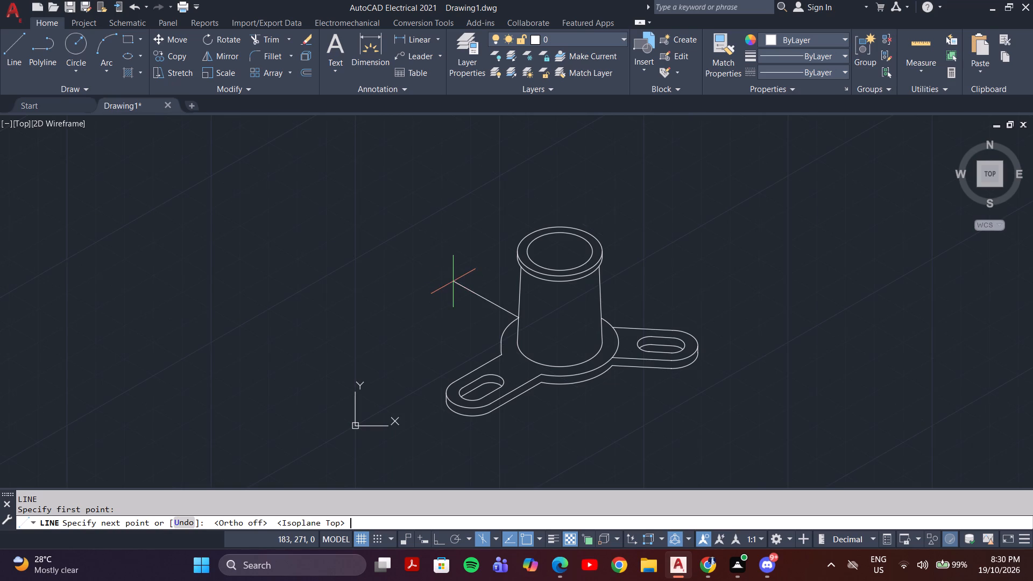
{"action": "key", "text": "F5"}
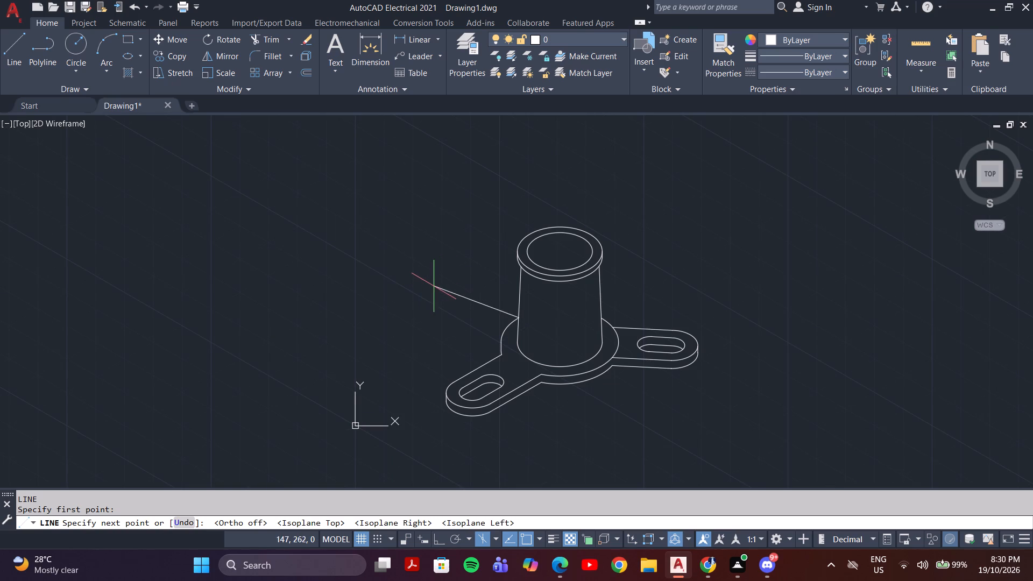
{"action": "key", "text": "F8"}
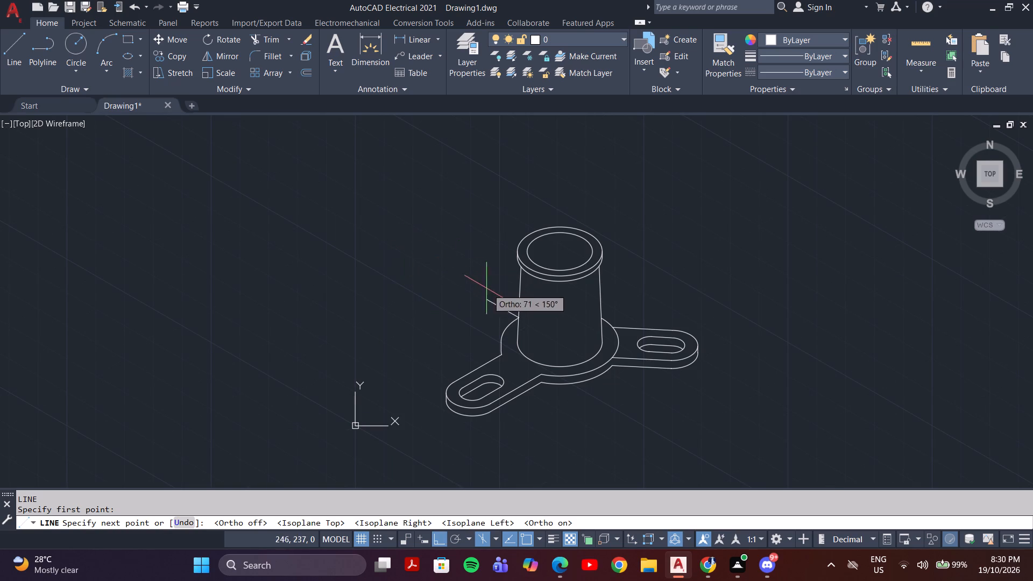
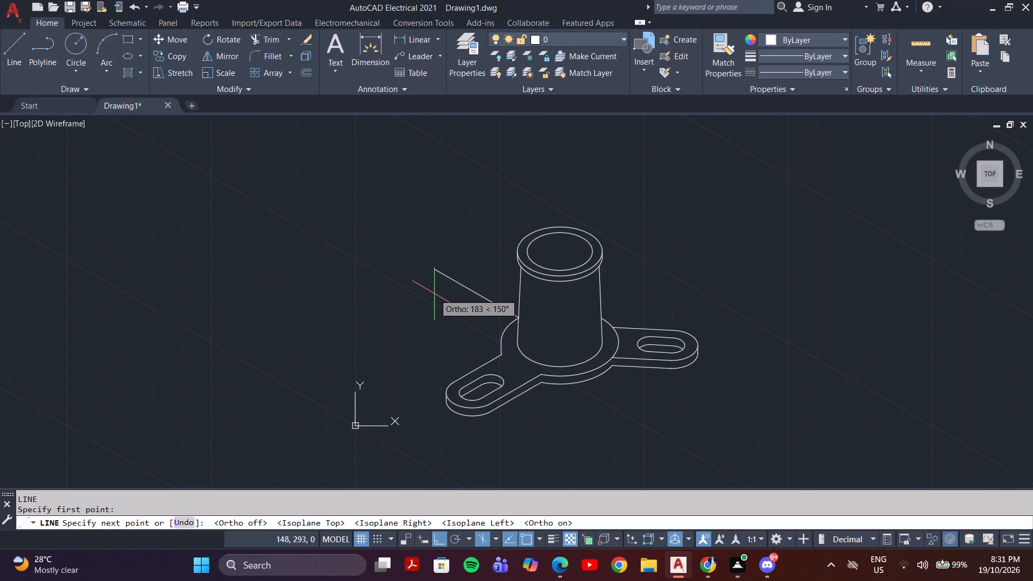
Complete the line 100 mm long at 150° from the junction of the base's rear edge and cylinder's left wall.
{"action": "type", "text": "100"}
{"action": "key", "text": "Return"}
{"action": "key", "text": "Escape"}
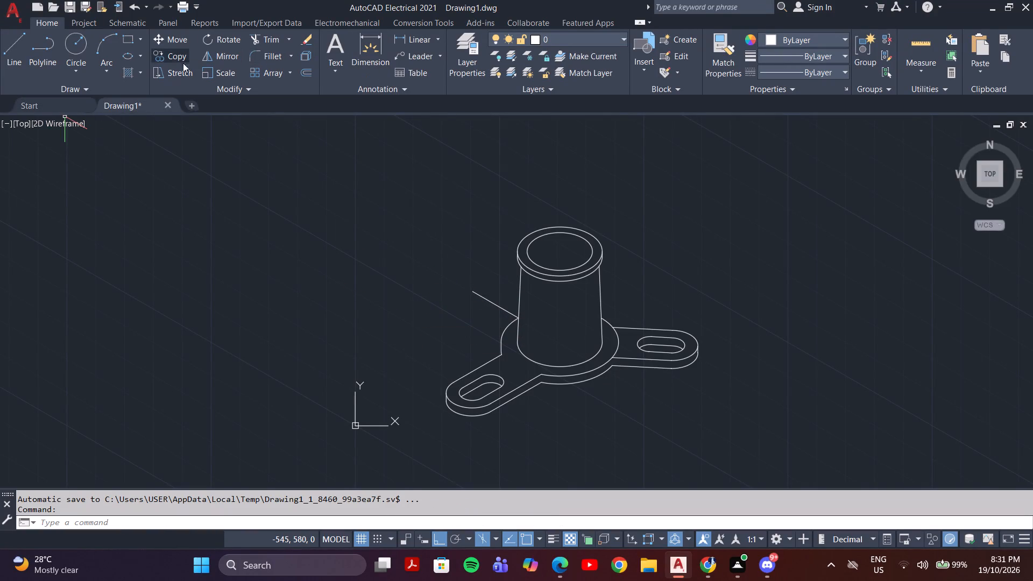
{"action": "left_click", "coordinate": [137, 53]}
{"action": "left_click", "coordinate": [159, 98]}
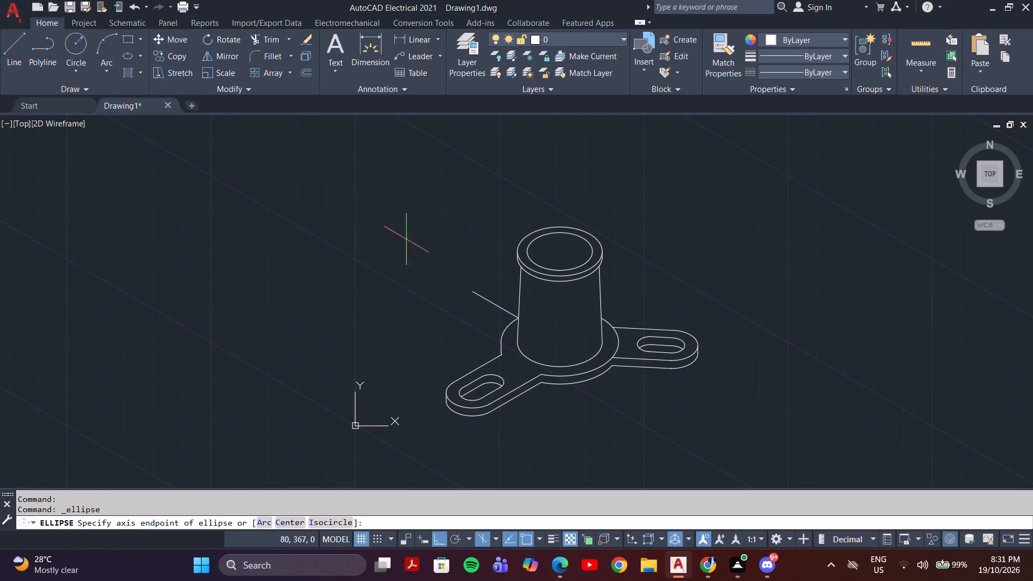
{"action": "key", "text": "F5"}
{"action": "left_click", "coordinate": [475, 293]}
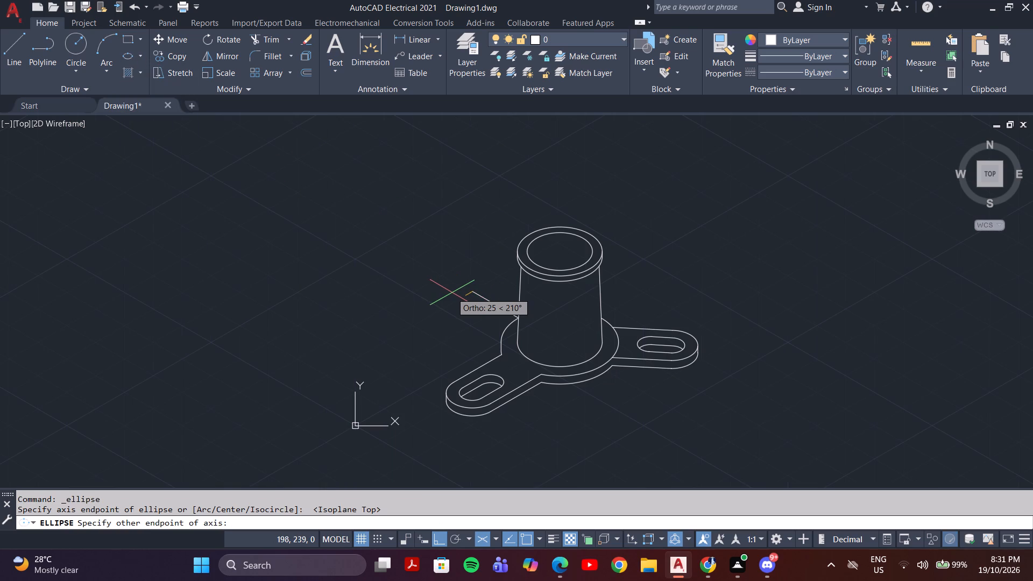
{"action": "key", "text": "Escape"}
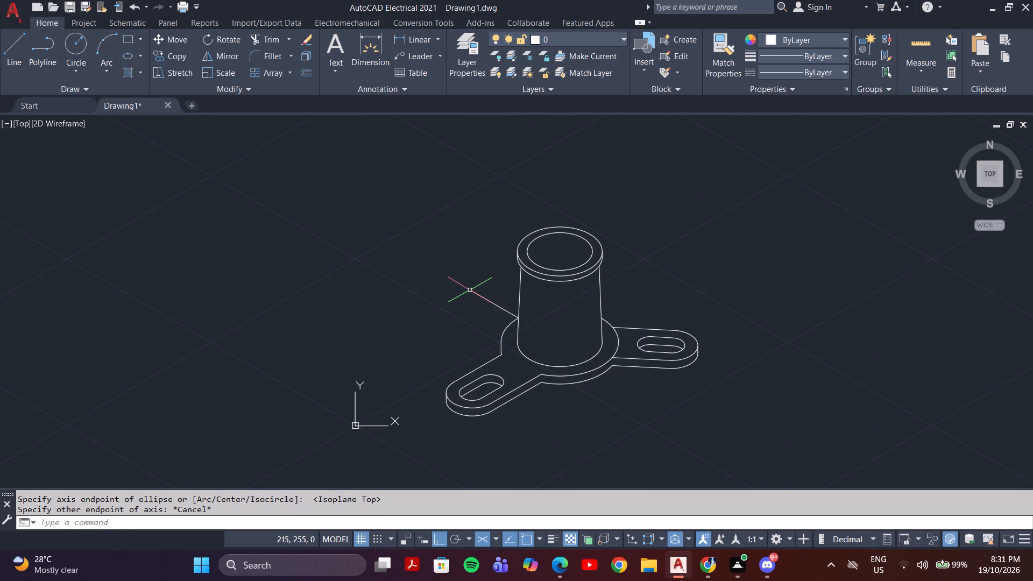
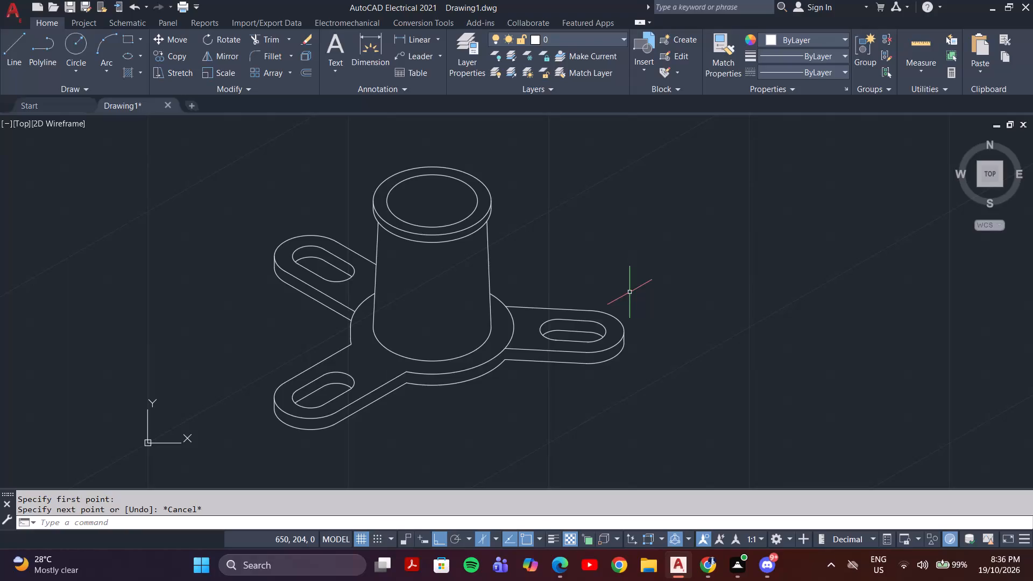
Switch the isometric drawing plane to Top for work on the cylinder's upper flange.
{"action": "scroll", "coordinate": [466, 258], "scroll_direction": "up", "scroll_amount": 2}
{"action": "middle_click_drag", "start_coordinate": [466, 258], "coordinate": [450, 350]}
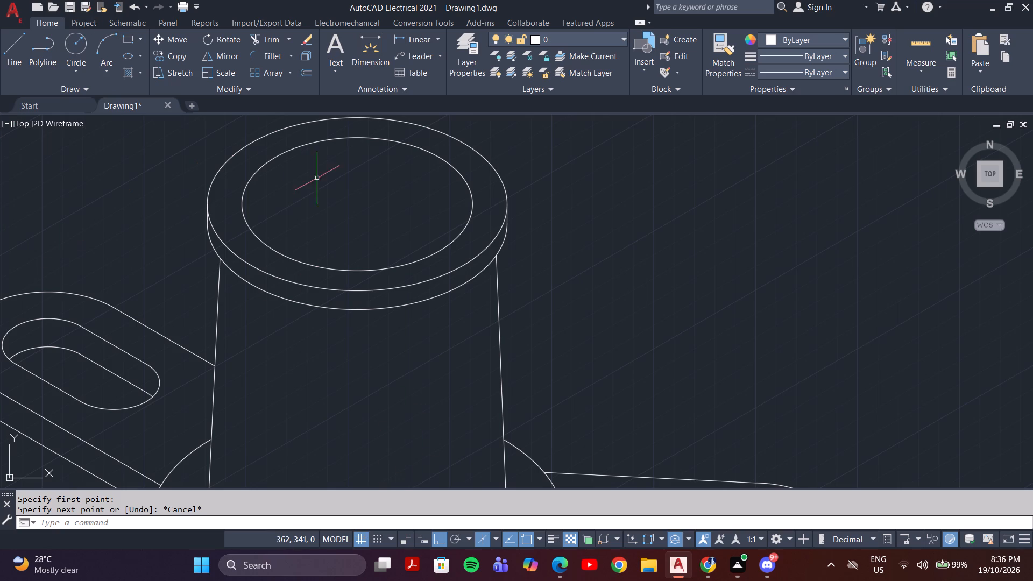
{"action": "middle_click_drag", "start_coordinate": [317, 178], "coordinate": [268, 245]}
{"action": "key", "text": "F5"}
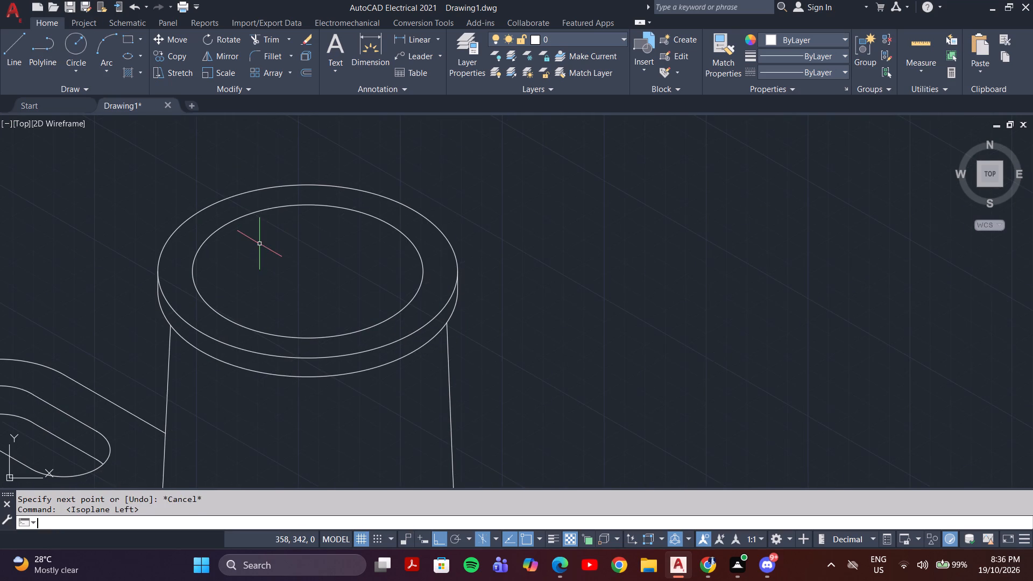
{"action": "key", "text": "F5"}
{"action": "middle_click_drag", "start_coordinate": [314, 227], "coordinate": [266, 252]}
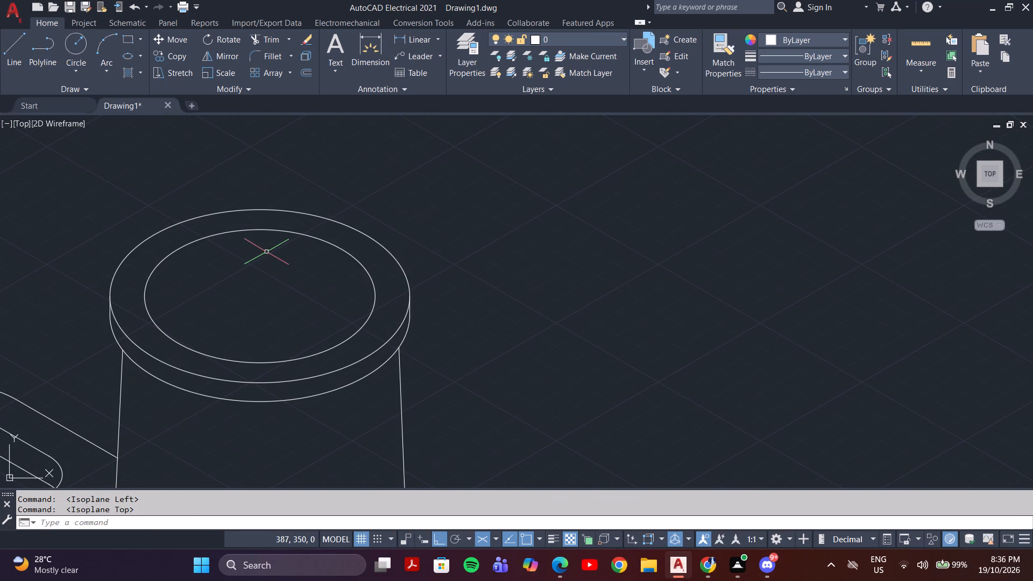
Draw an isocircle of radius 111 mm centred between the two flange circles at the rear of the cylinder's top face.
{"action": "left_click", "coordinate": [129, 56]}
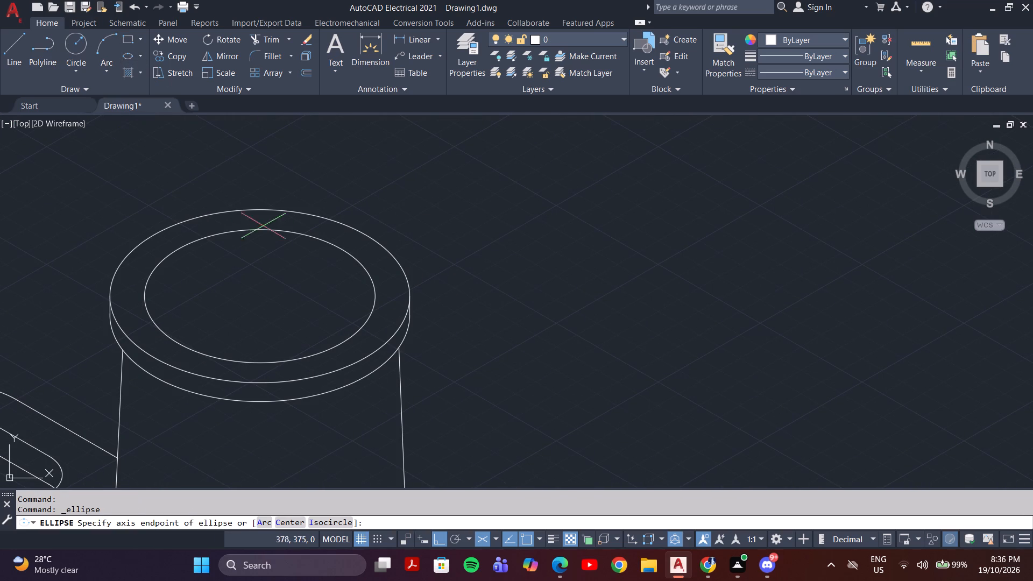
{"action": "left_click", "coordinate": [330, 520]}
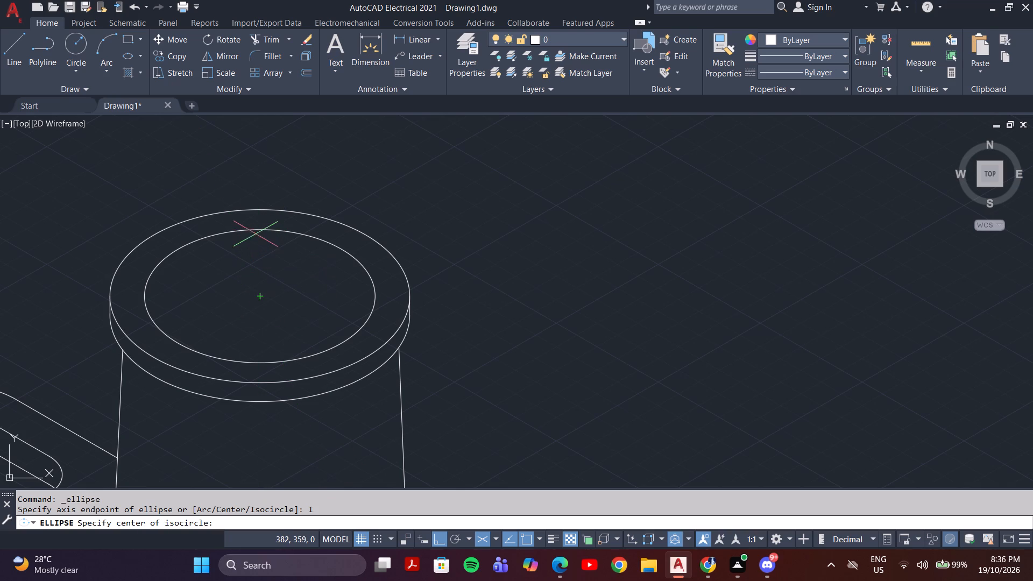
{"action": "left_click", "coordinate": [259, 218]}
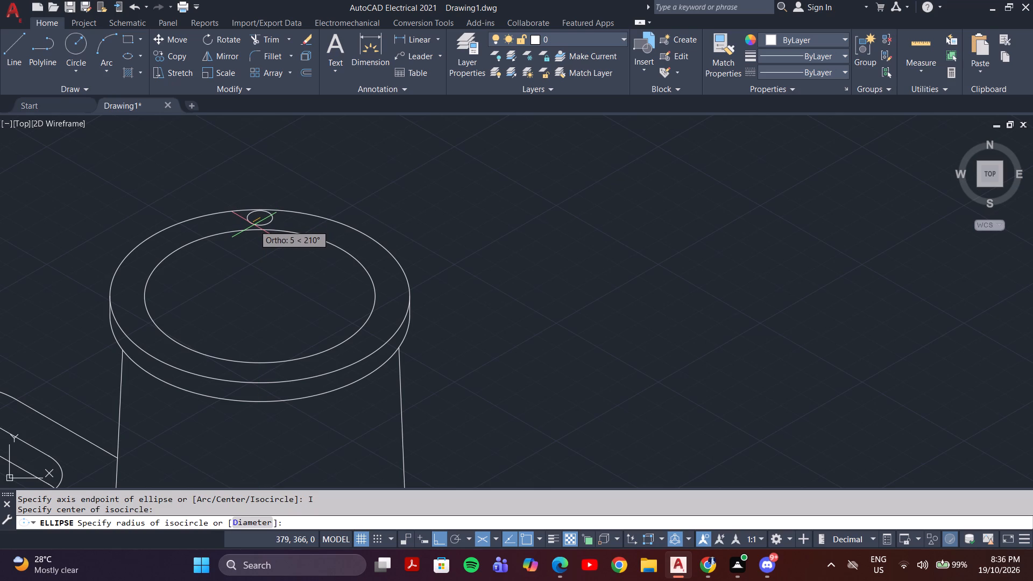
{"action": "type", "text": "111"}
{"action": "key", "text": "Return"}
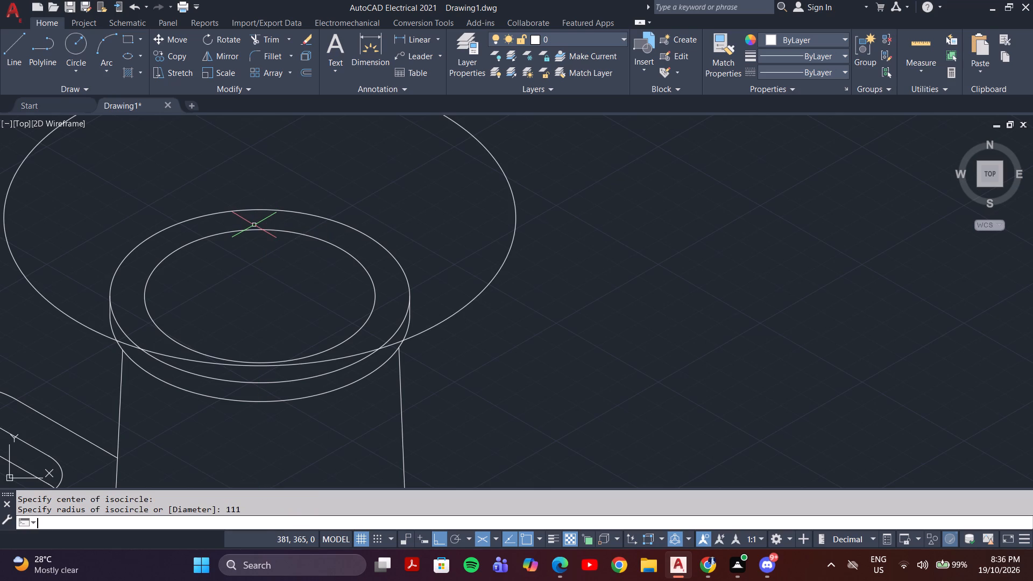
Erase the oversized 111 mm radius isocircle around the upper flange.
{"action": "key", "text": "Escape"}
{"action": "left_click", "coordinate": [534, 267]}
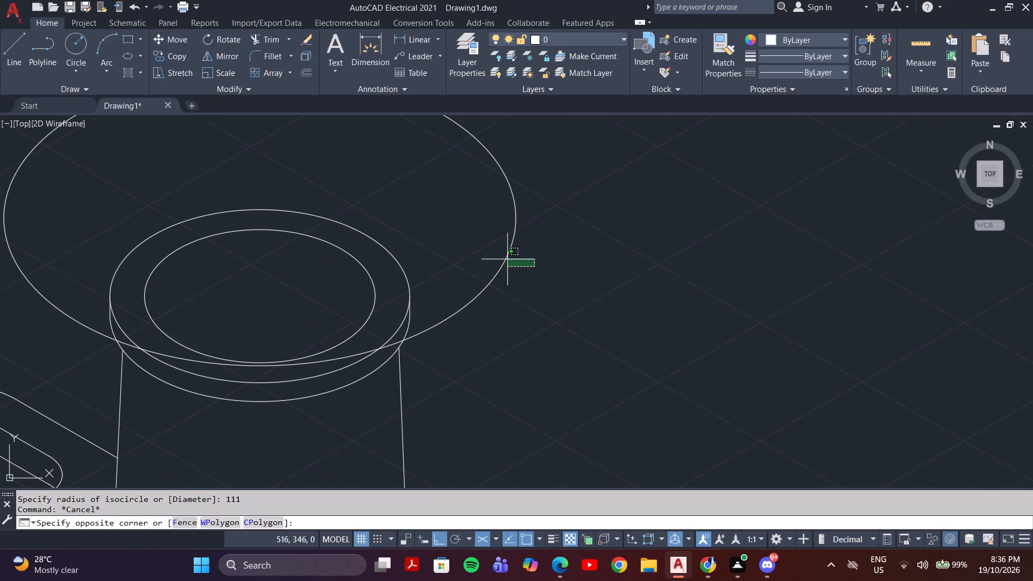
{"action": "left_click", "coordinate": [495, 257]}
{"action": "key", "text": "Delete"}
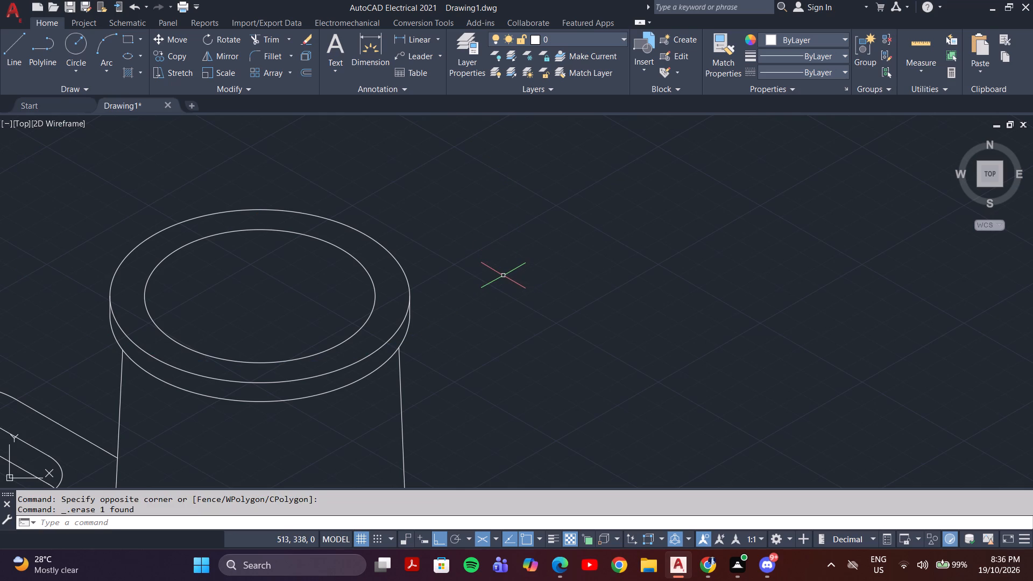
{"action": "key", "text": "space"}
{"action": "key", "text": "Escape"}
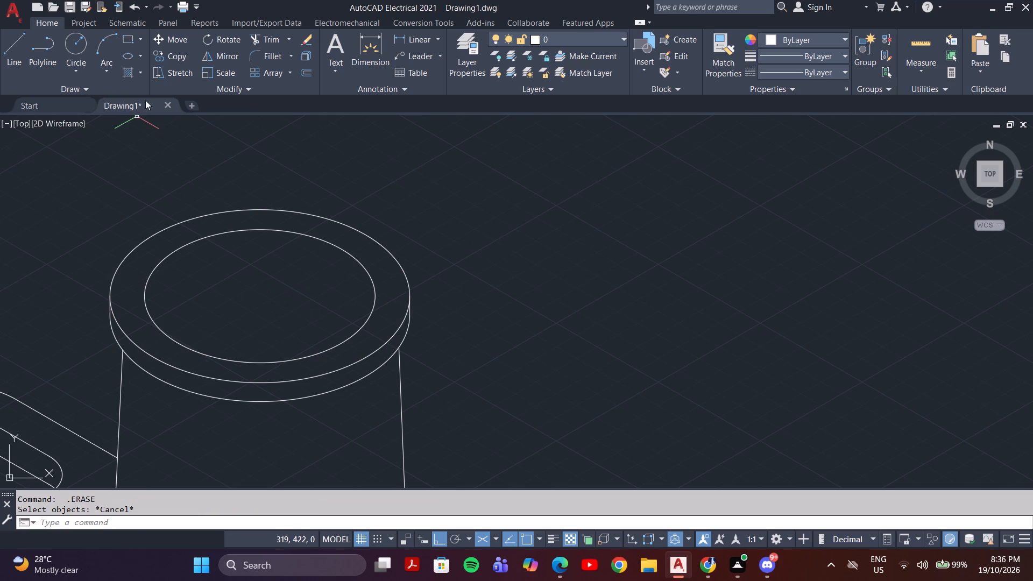
Draw an isocircle of radius 11 mm at the centre of the cylinder's top face.
{"action": "left_click", "coordinate": [125, 57]}
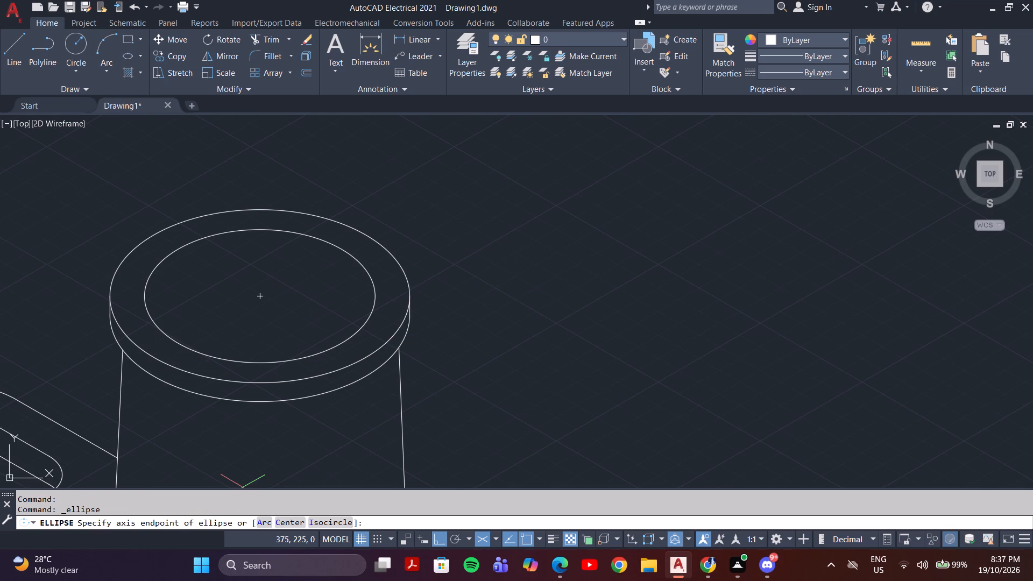
{"action": "left_click", "coordinate": [316, 520]}
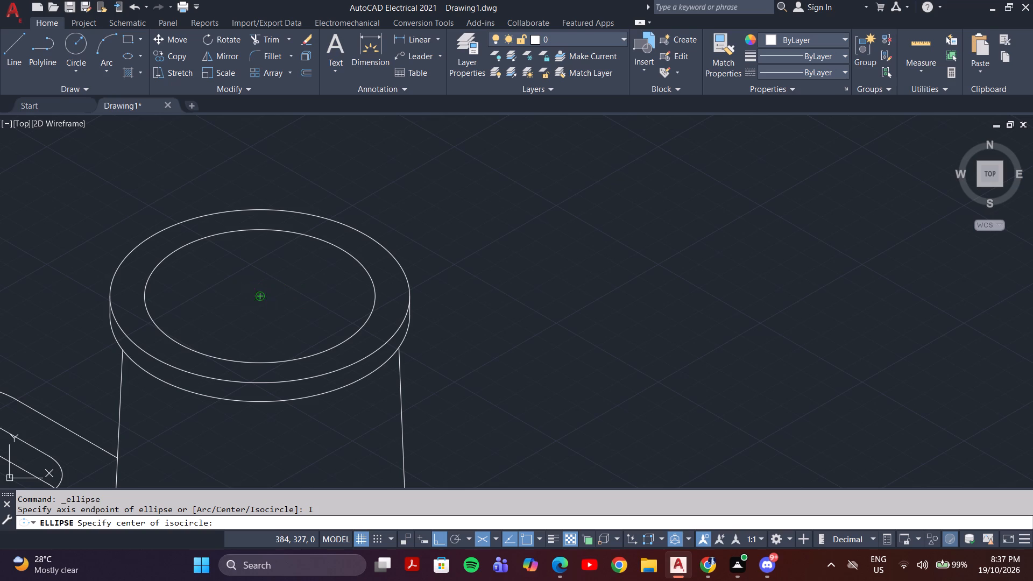
{"action": "left_click", "coordinate": [259, 296]}
{"action": "type", "text": "11"}
{"action": "key", "text": "Return"}
Examine the whole flanged object, including the top face circles, cylinder walls and slotted lugs.
{"action": "scroll", "coordinate": [280, 334], "scroll_direction": "down", "scroll_amount": 6}
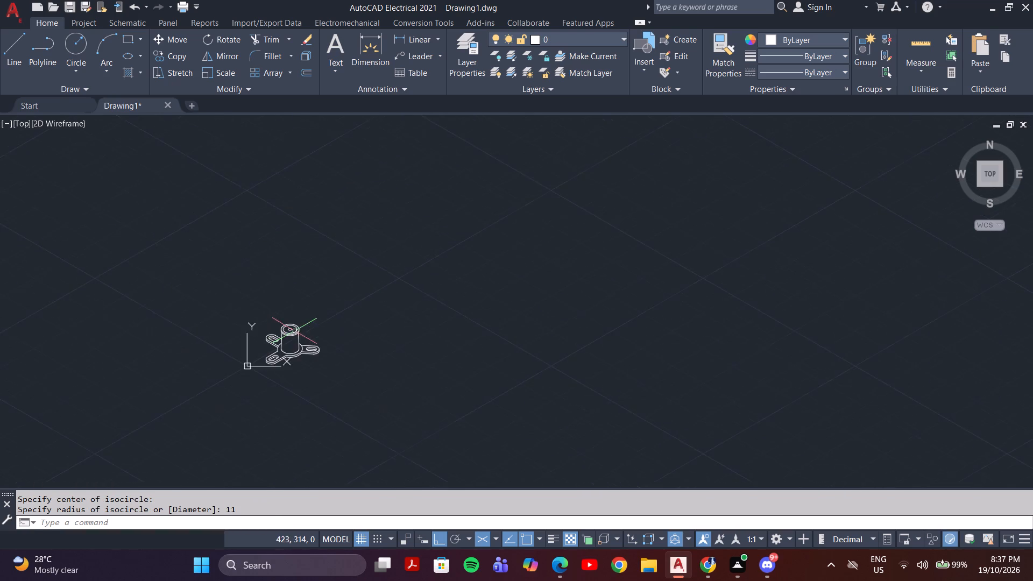
{"action": "scroll", "coordinate": [294, 331], "scroll_direction": "up", "scroll_amount": 8}
{"action": "scroll", "coordinate": [295, 331], "scroll_direction": "down", "scroll_amount": 3}
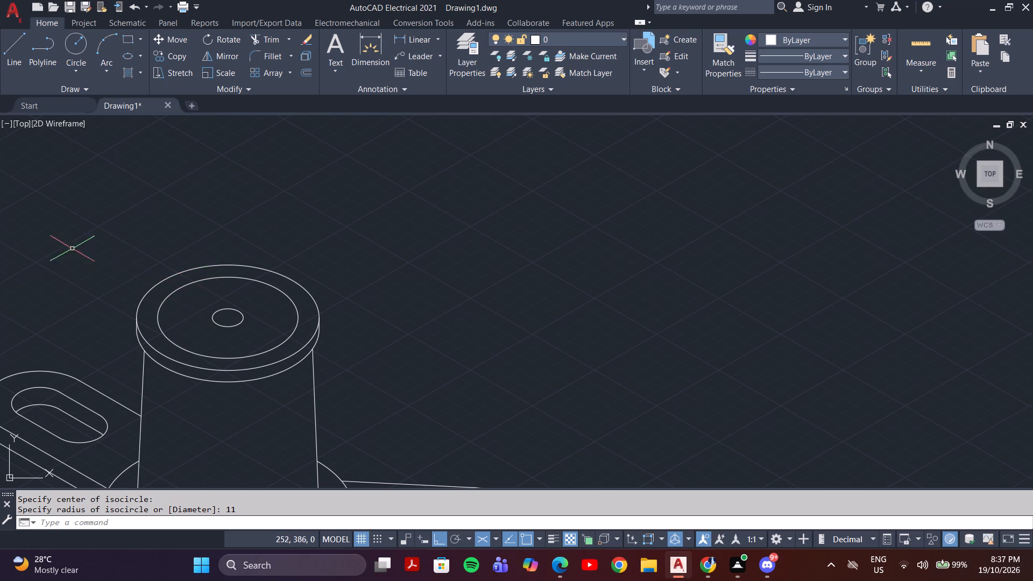
{"action": "middle_click_drag", "start_coordinate": [256, 219], "coordinate": [403, 173]}
{"action": "scroll", "coordinate": [425, 199], "scroll_direction": "down", "scroll_amount": 4}
{"action": "scroll", "coordinate": [438, 260], "scroll_direction": "up", "scroll_amount": 1}
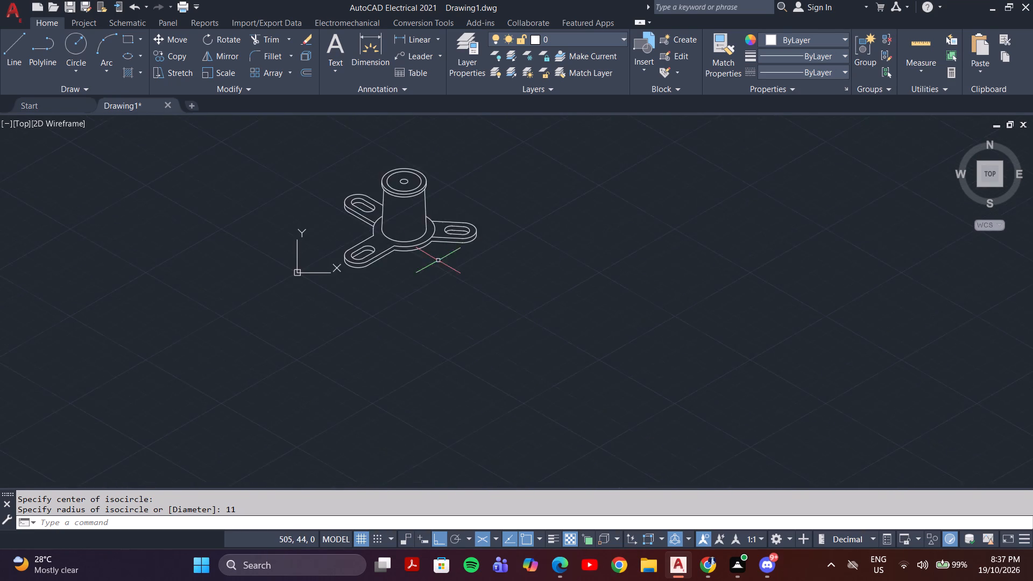
{"action": "middle_click_drag", "start_coordinate": [438, 260], "coordinate": [392, 374]}
{"action": "scroll", "coordinate": [380, 342], "scroll_direction": "up", "scroll_amount": 2}
{"action": "middle_click_drag", "start_coordinate": [263, 270], "coordinate": [341, 275]}
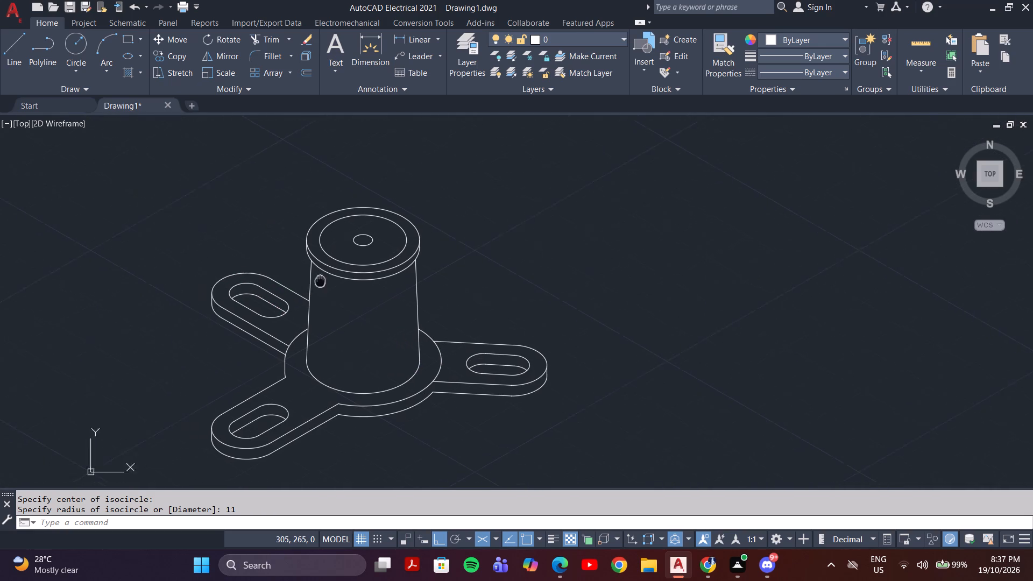
{"action": "middle_click_drag", "start_coordinate": [341, 275], "coordinate": [390, 261]}
{"action": "scroll", "coordinate": [392, 257], "scroll_direction": "up", "scroll_amount": 2}
{"action": "middle_click_drag", "start_coordinate": [459, 248], "coordinate": [366, 285]}
{"action": "scroll", "coordinate": [382, 288], "scroll_direction": "down", "scroll_amount": 2}
{"action": "middle_click_drag", "start_coordinate": [419, 316], "coordinate": [387, 318]}
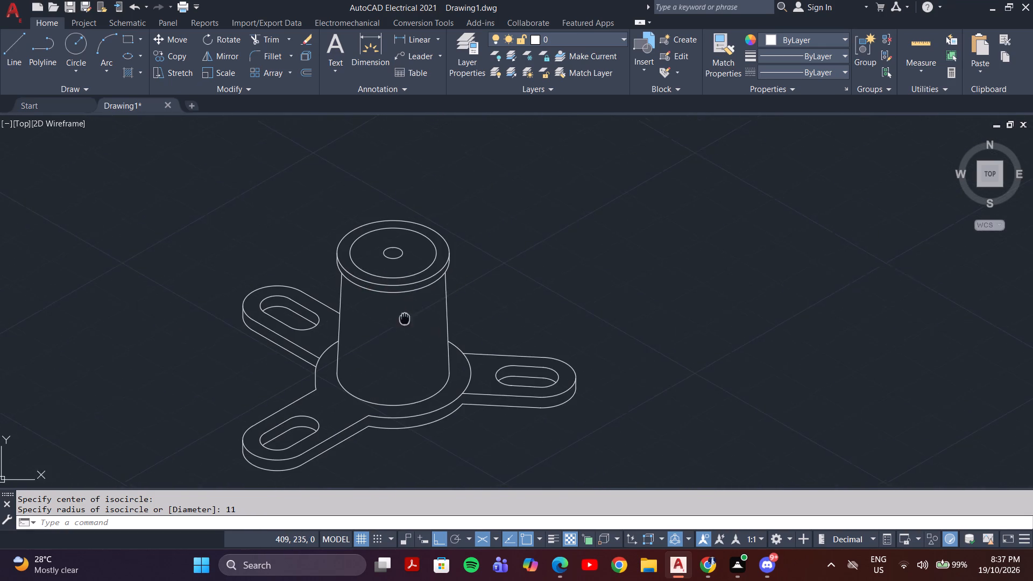
{"action": "middle_click_drag", "start_coordinate": [387, 318], "coordinate": [398, 299]}
{"action": "middle_click_drag", "start_coordinate": [404, 299], "coordinate": [424, 277]}
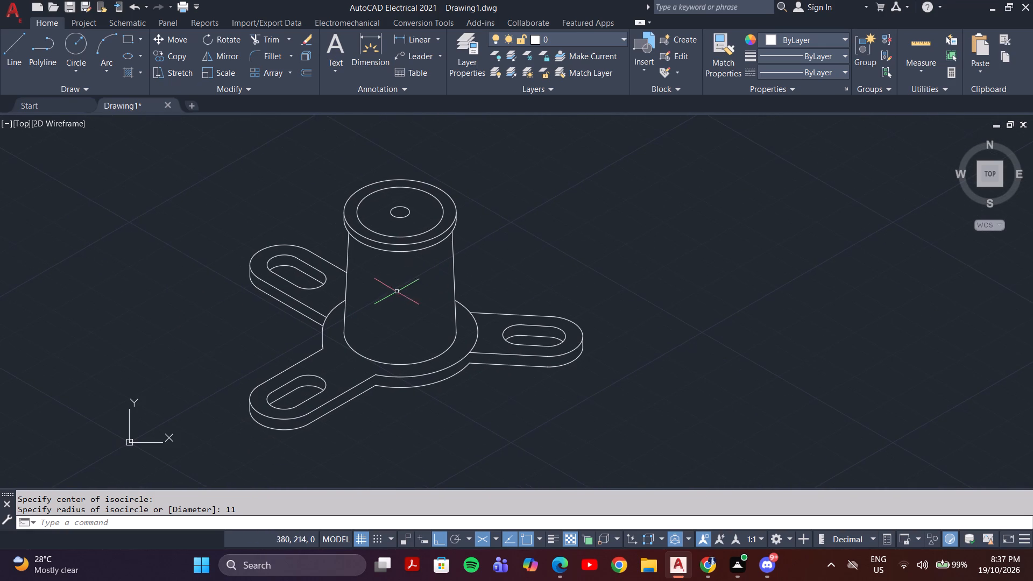
{"action": "middle_click_drag", "start_coordinate": [400, 297], "coordinate": [398, 333]}
{"action": "scroll", "coordinate": [398, 333], "scroll_direction": "up", "scroll_amount": 1}
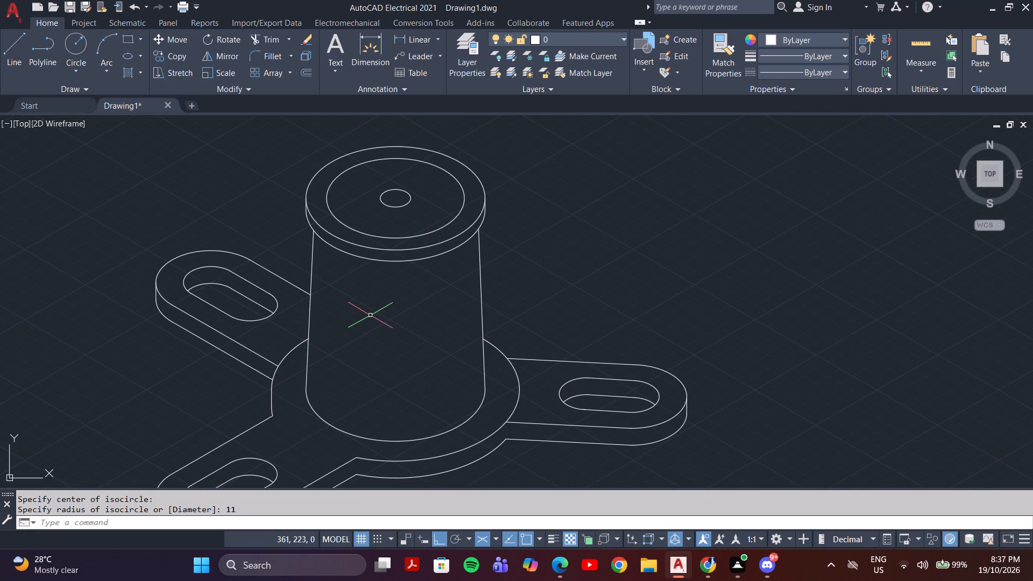
{"action": "middle_click_drag", "start_coordinate": [383, 315], "coordinate": [405, 296]}
{"action": "scroll", "coordinate": [411, 293], "scroll_direction": "down", "scroll_amount": 1}
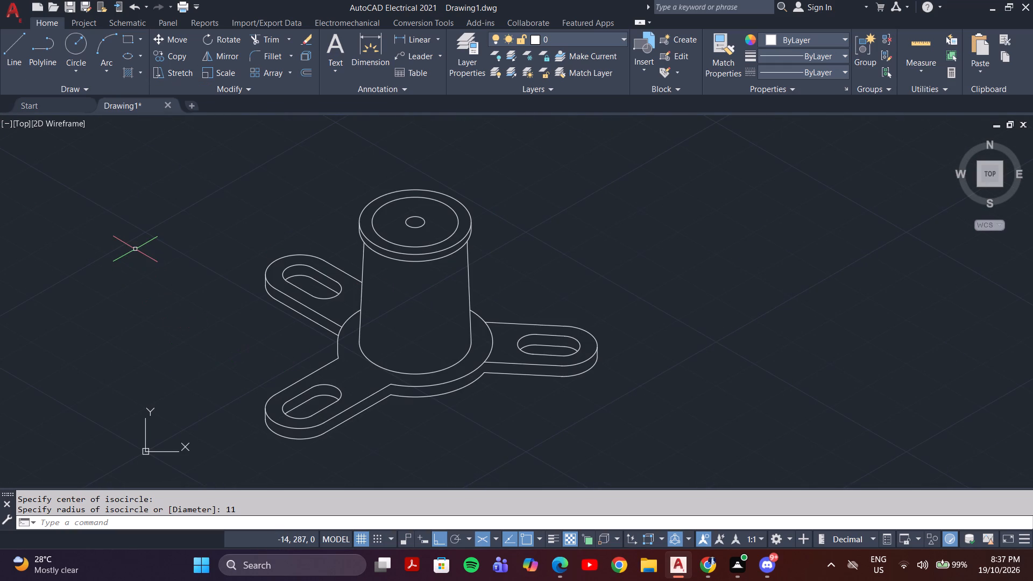
Draw an isocircle of radius 10 mm centred on the left edge of the upper flange's outer rim.
{"action": "left_click", "coordinate": [136, 53]}
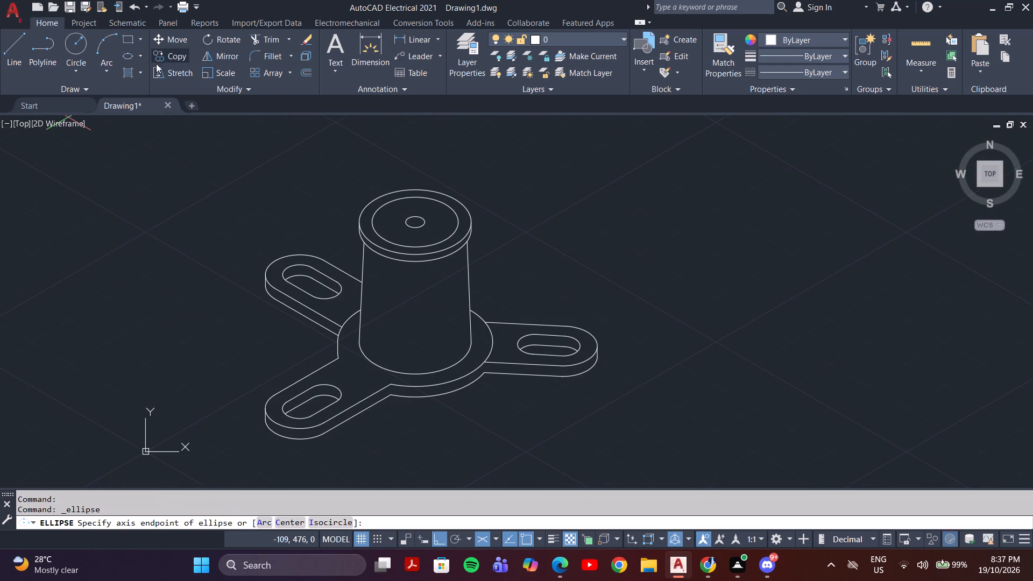
{"action": "left_click", "coordinate": [139, 59]}
{"action": "left_click", "coordinate": [149, 99]}
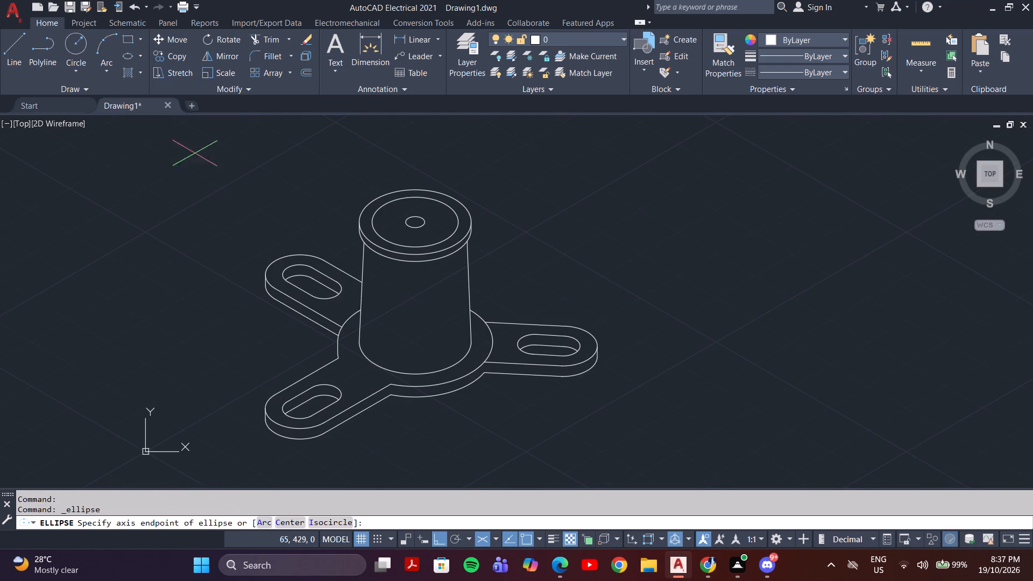
{"action": "left_click", "coordinate": [339, 518]}
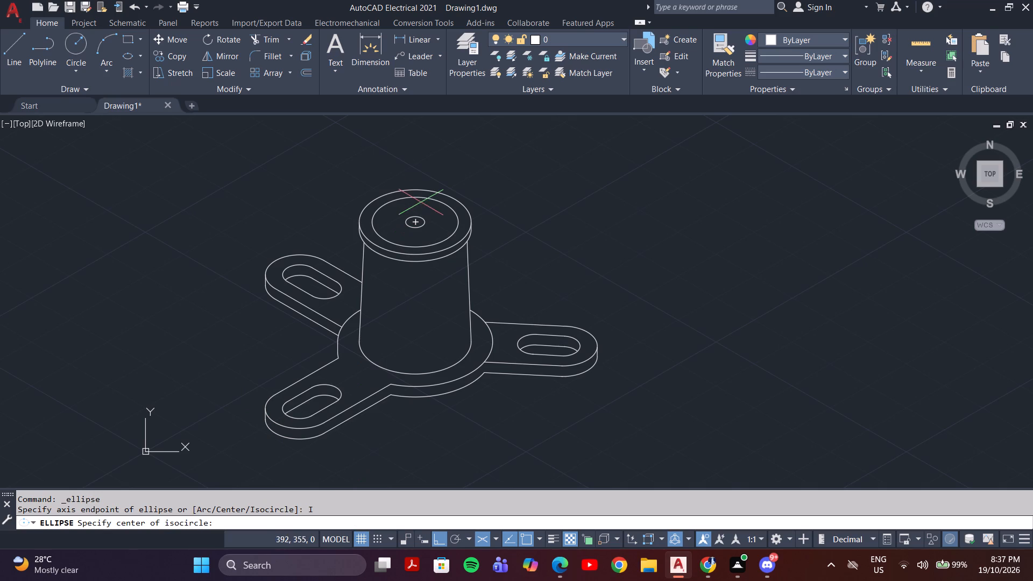
{"action": "scroll", "coordinate": [379, 228], "scroll_direction": "up", "scroll_amount": 2}
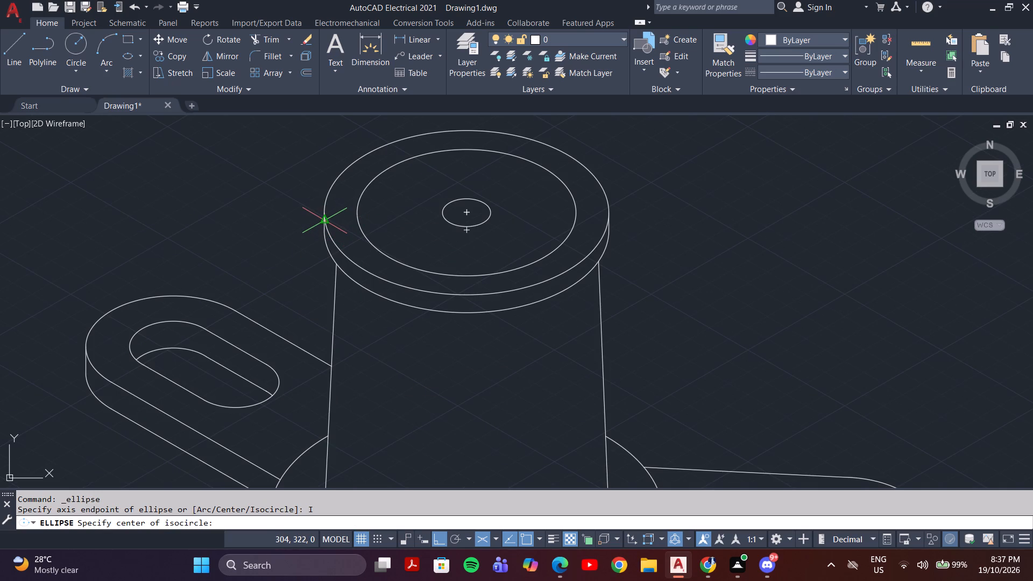
{"action": "left_click", "coordinate": [321, 217]}
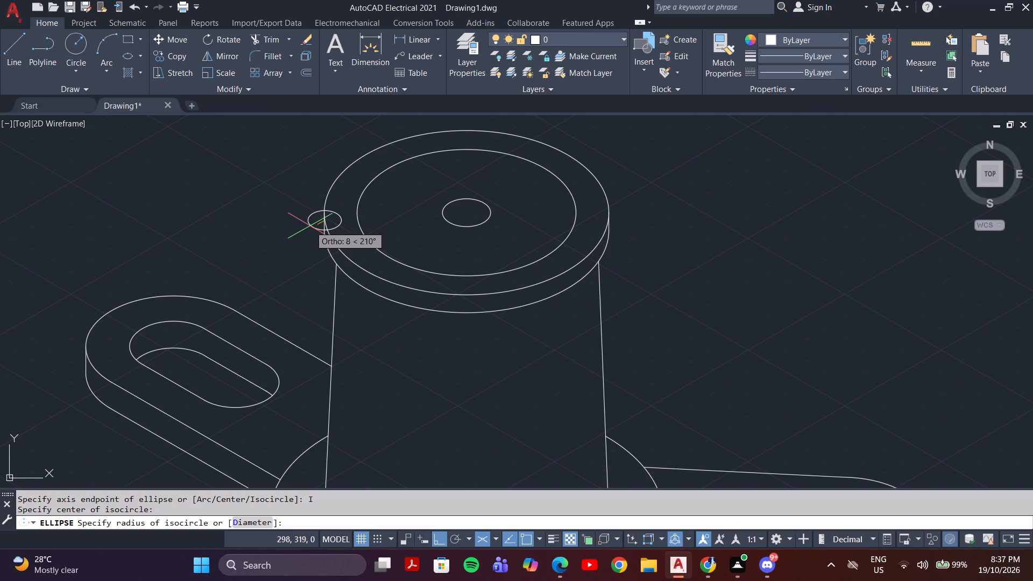
{"action": "type", "text": "10"}
{"action": "key", "text": "Return"}
Copy the 10 mm radius isocircle, with Ortho off, to the right edge and rear point of the upper flange's rim.
{"action": "left_click", "coordinate": [310, 226]}
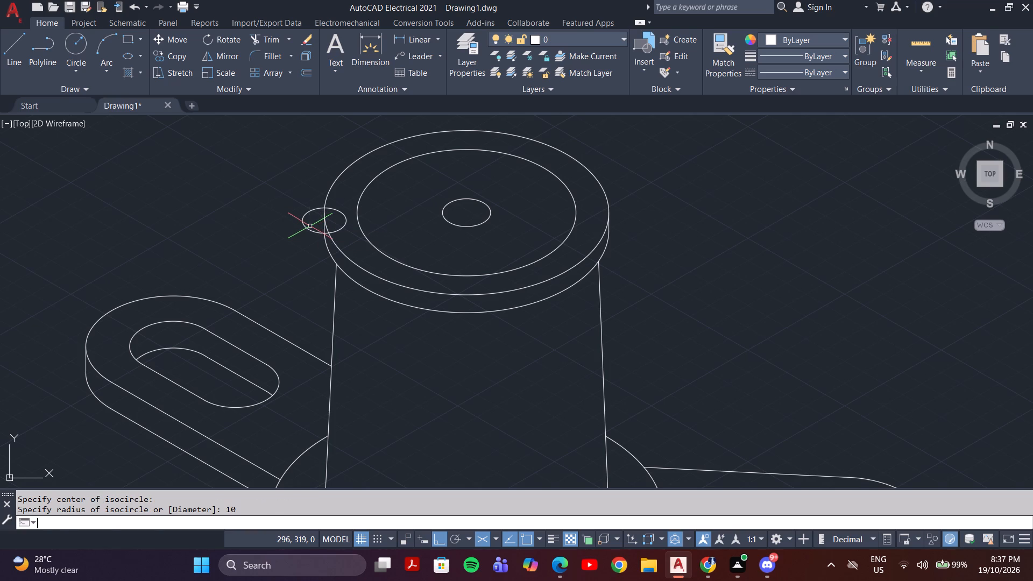
{"action": "left_click", "coordinate": [299, 231]}
{"action": "type", "text": "co"}
{"action": "key", "text": "Return"}
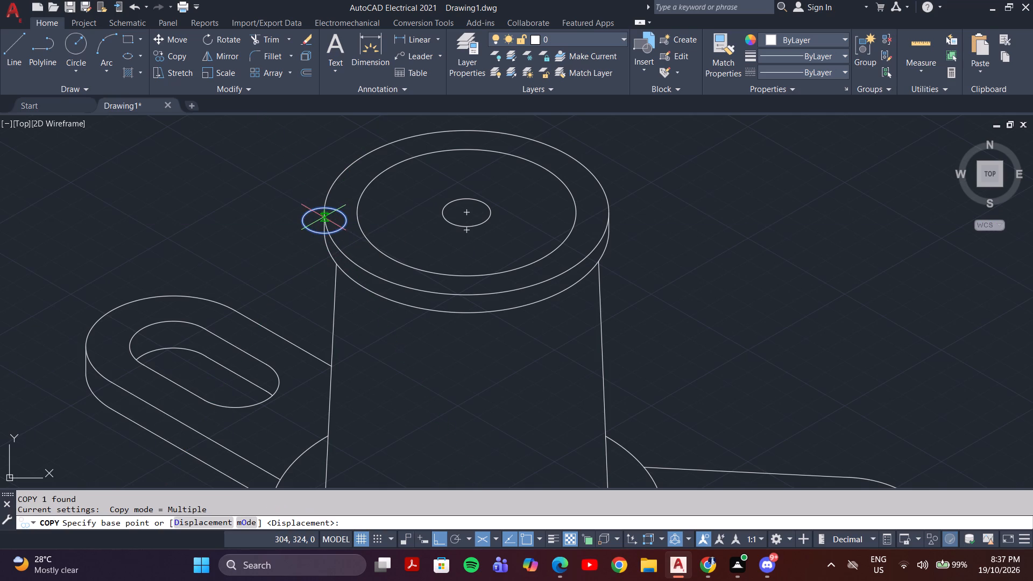
{"action": "left_click", "coordinate": [323, 220]}
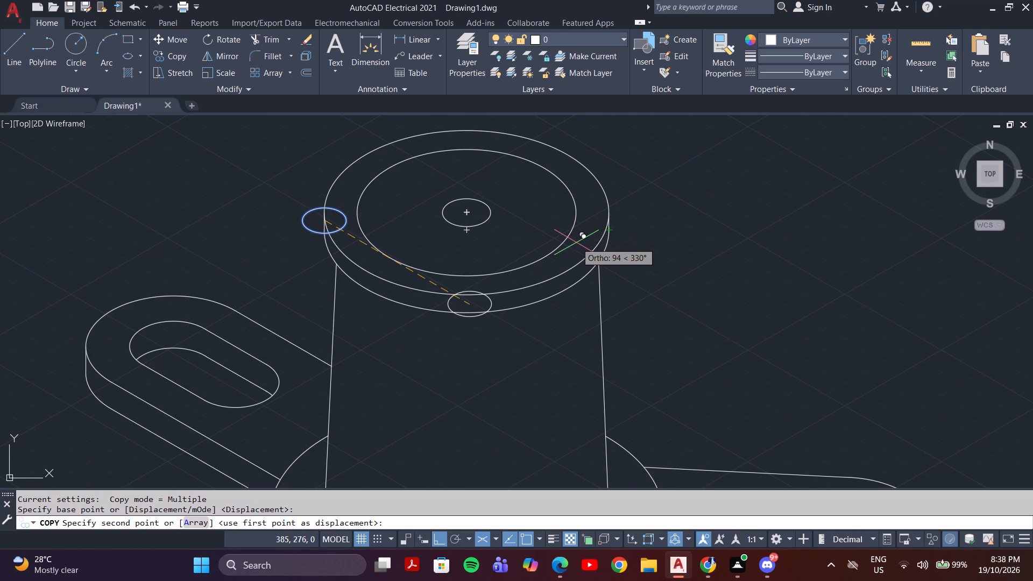
{"action": "key", "text": "F8"}
{"action": "left_click", "coordinate": [605, 217]}
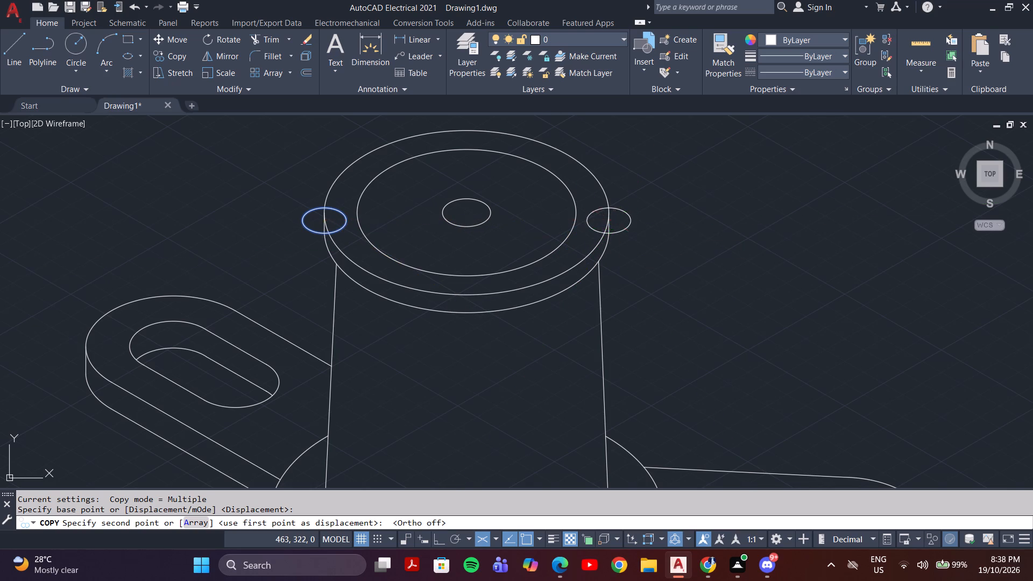
{"action": "left_click", "coordinate": [463, 130]}
{"action": "key", "text": "Escape"}
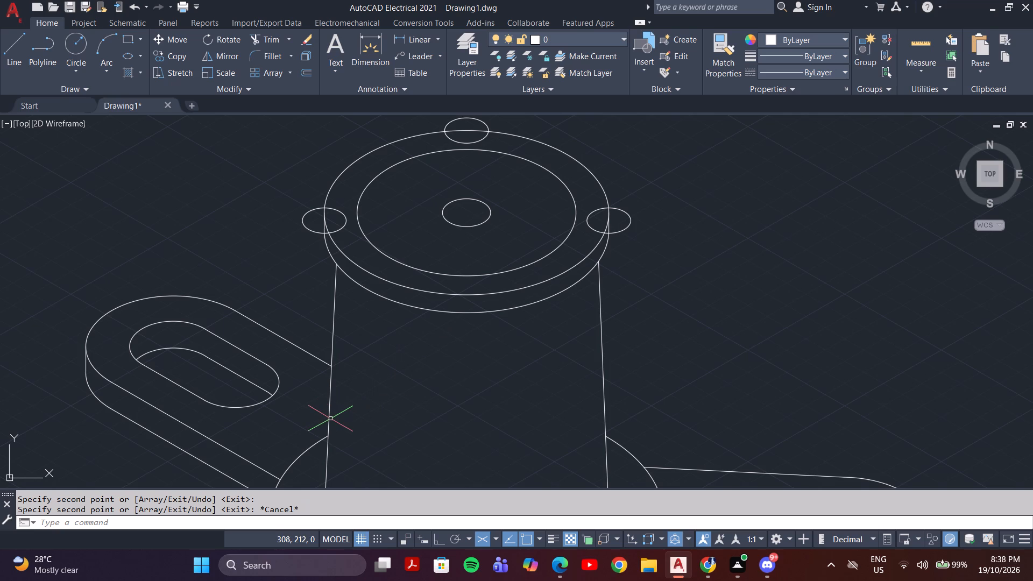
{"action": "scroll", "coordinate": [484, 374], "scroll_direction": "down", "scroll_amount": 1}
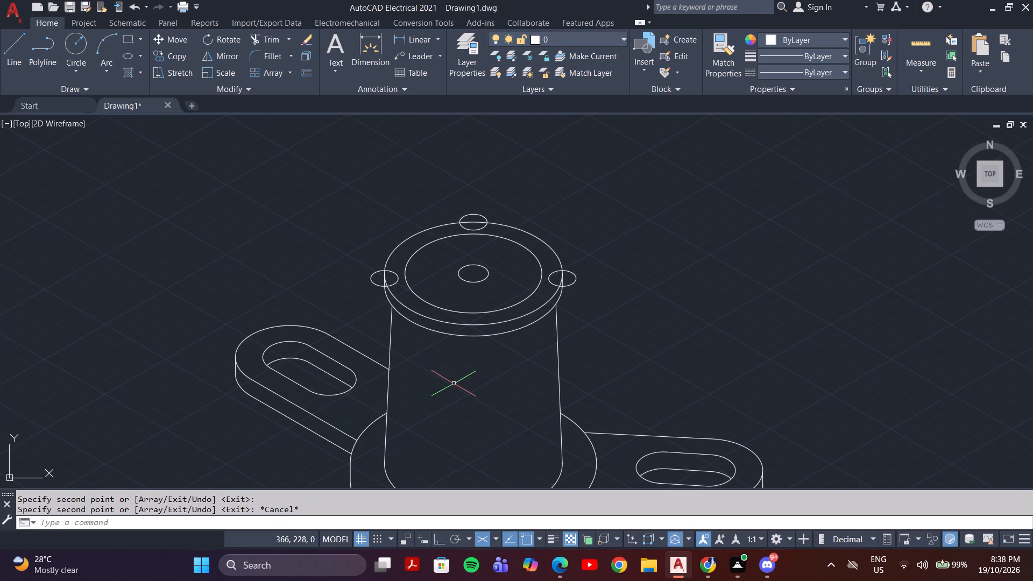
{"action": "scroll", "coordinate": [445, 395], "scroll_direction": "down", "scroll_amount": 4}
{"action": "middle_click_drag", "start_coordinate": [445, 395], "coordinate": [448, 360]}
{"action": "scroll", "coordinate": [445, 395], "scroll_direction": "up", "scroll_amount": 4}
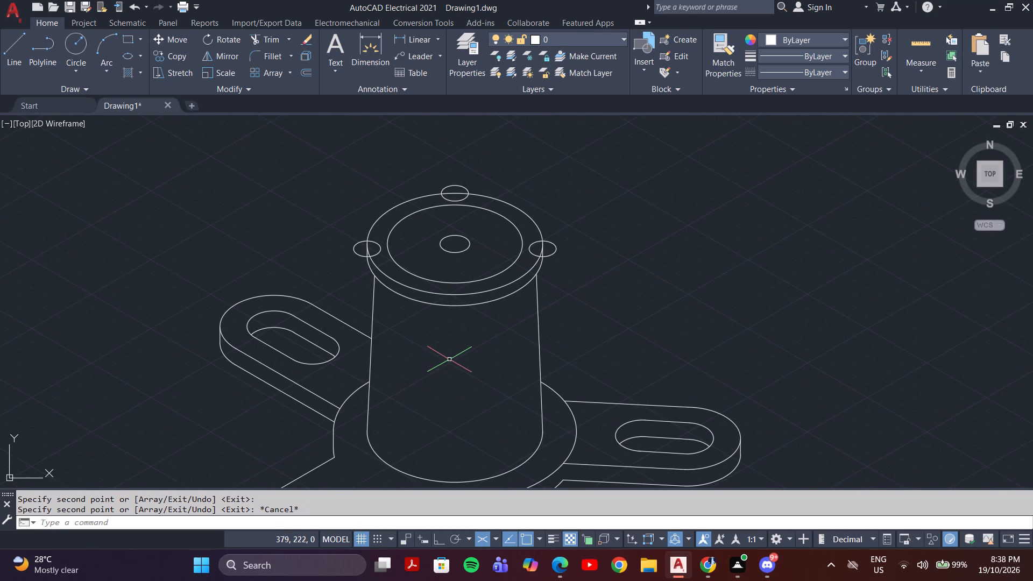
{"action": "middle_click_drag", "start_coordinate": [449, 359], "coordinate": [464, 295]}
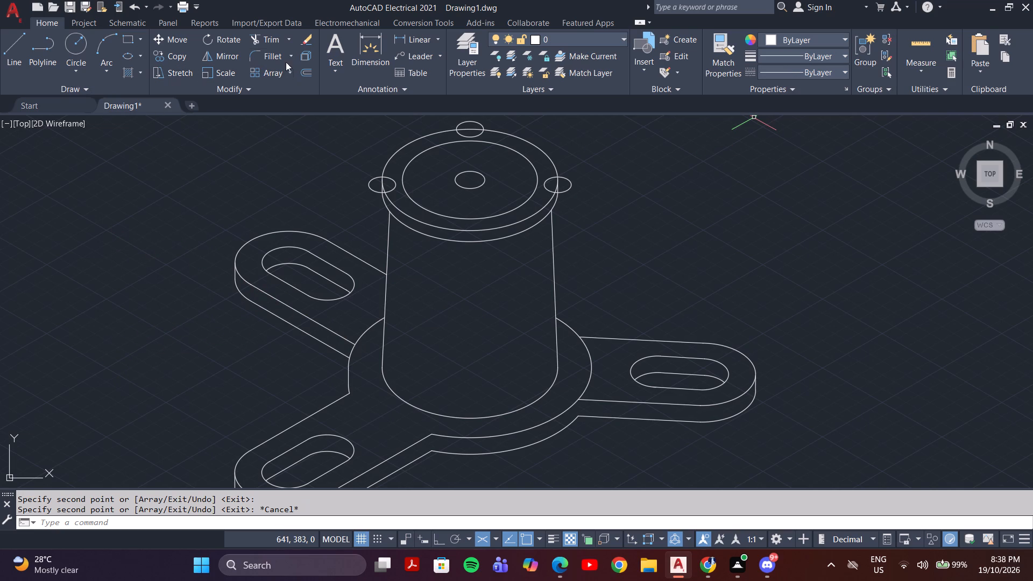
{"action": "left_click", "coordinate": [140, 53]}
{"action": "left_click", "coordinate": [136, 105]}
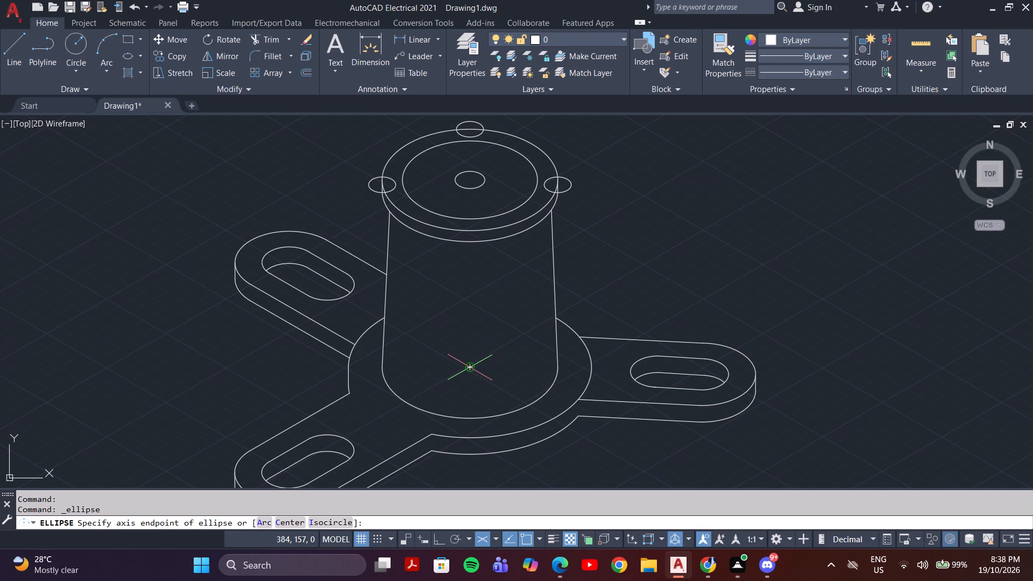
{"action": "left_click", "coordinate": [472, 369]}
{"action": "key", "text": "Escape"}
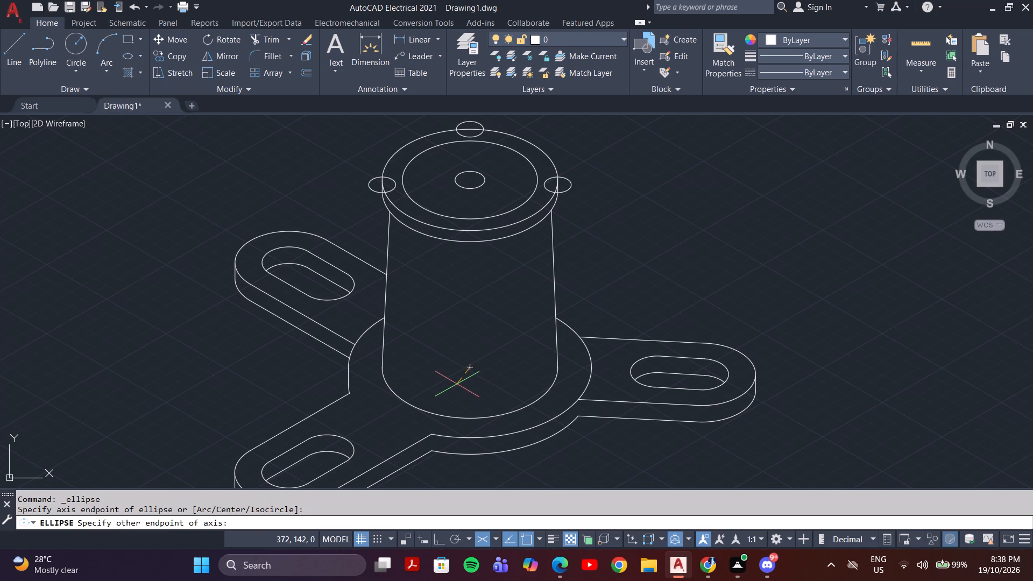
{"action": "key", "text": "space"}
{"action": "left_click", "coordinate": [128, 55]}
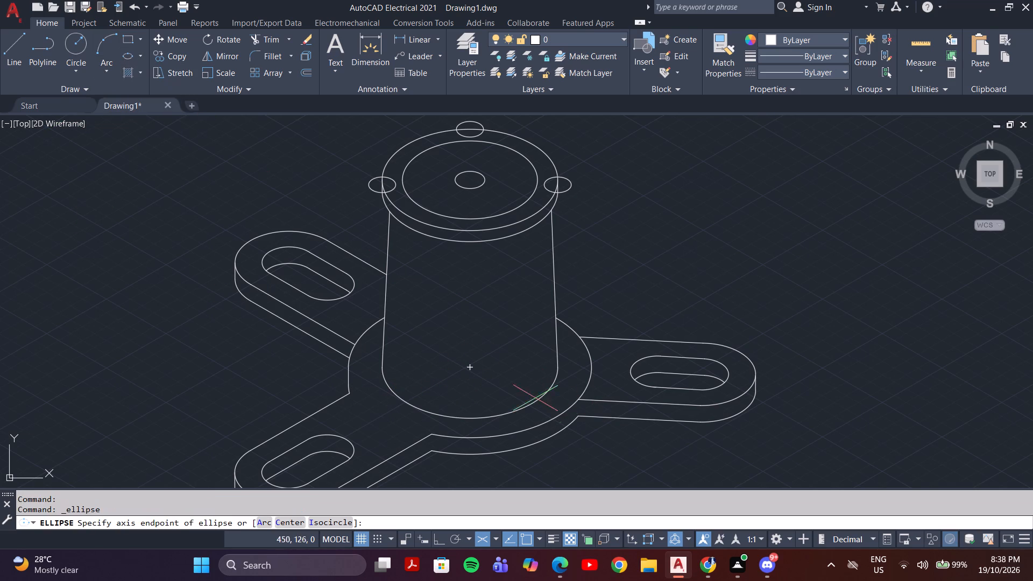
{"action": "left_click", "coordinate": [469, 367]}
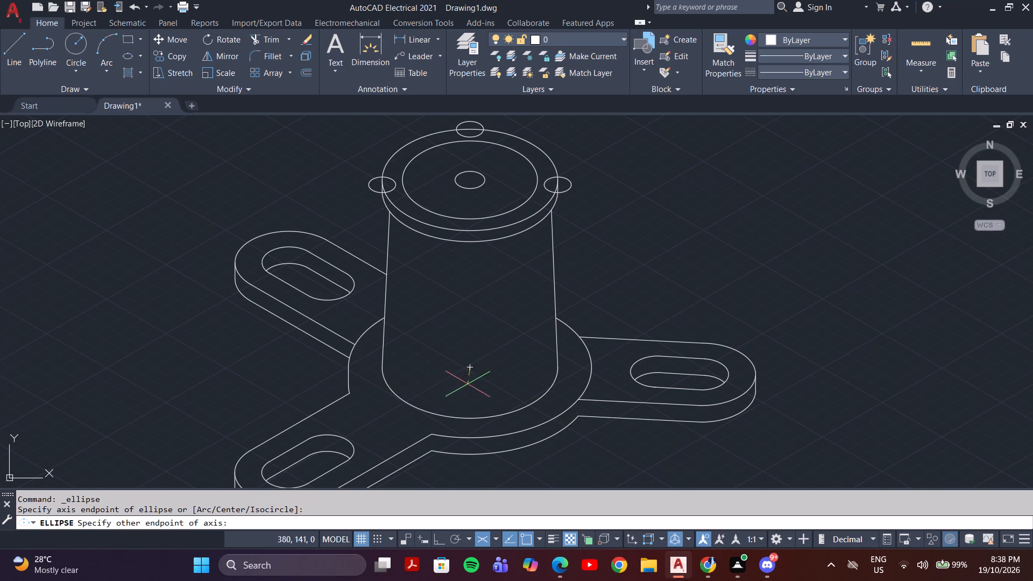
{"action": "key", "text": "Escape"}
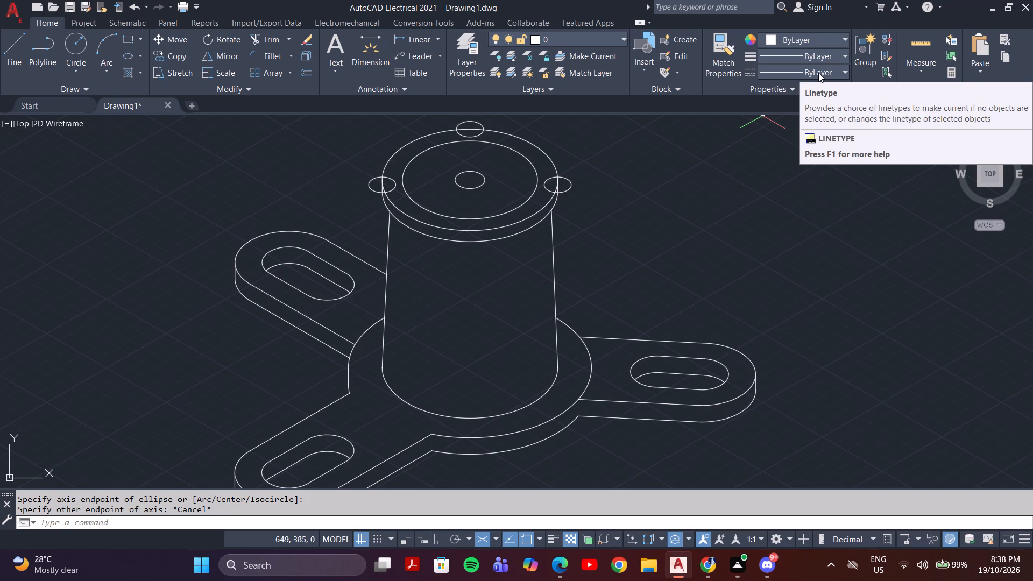
Load the ISO dot linetype ACAD_ISO07W100 from acad.lin into the drawing.
{"action": "left_click", "coordinate": [837, 76]}
{"action": "left_click", "coordinate": [811, 135]}
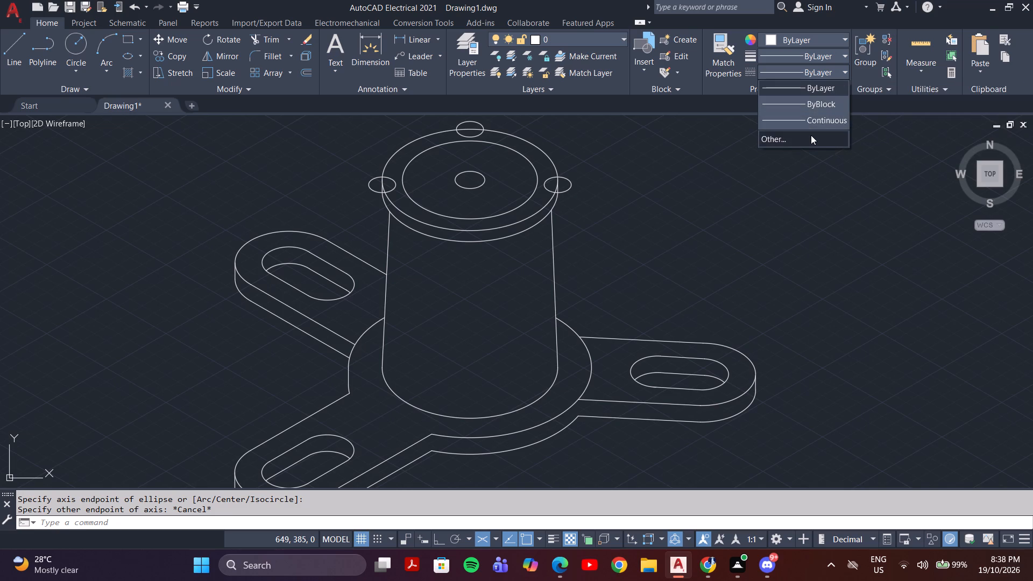
{"action": "left_click", "coordinate": [634, 166]}
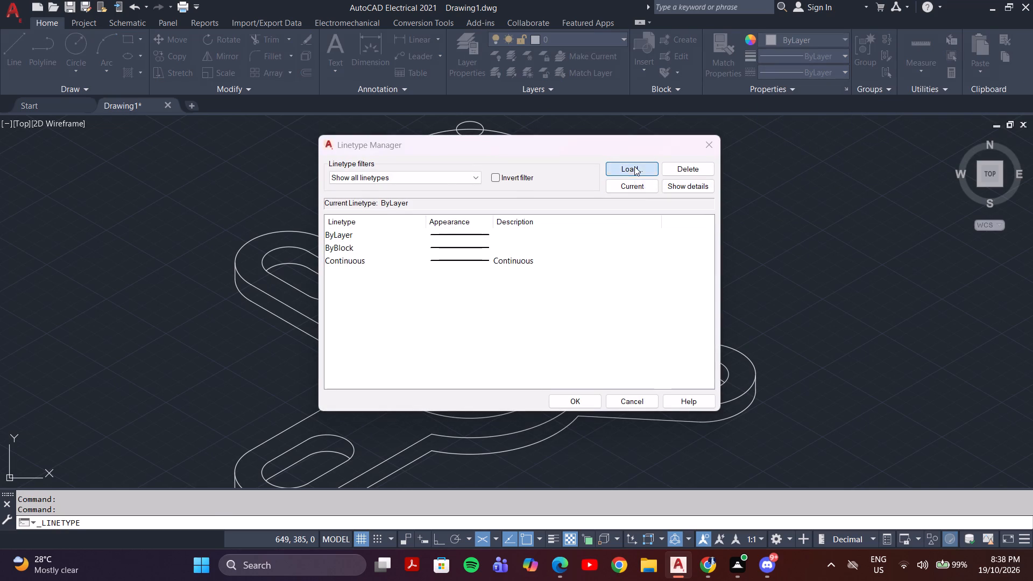
{"action": "left_click", "coordinate": [505, 314]}
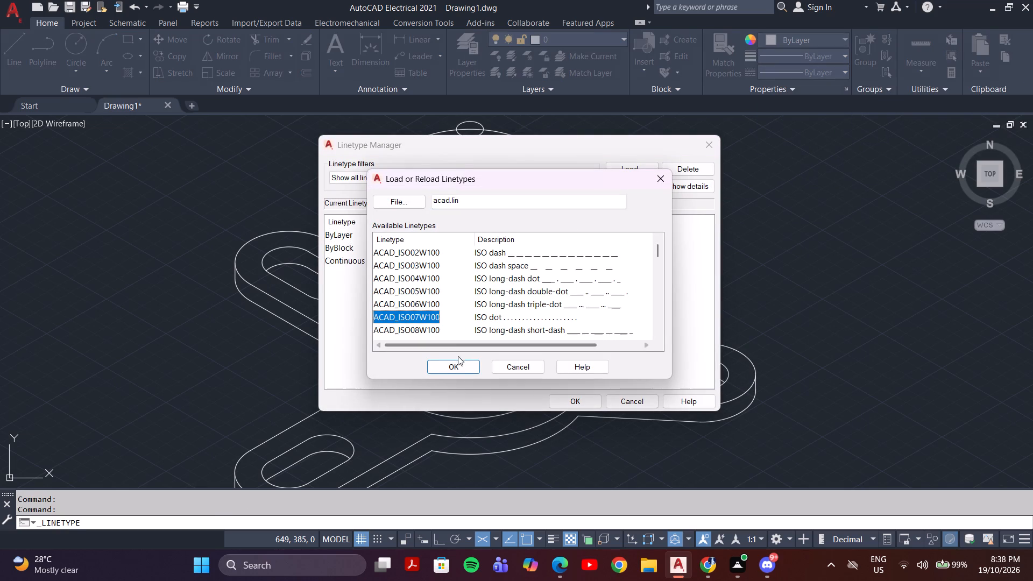
{"action": "left_click", "coordinate": [456, 367]}
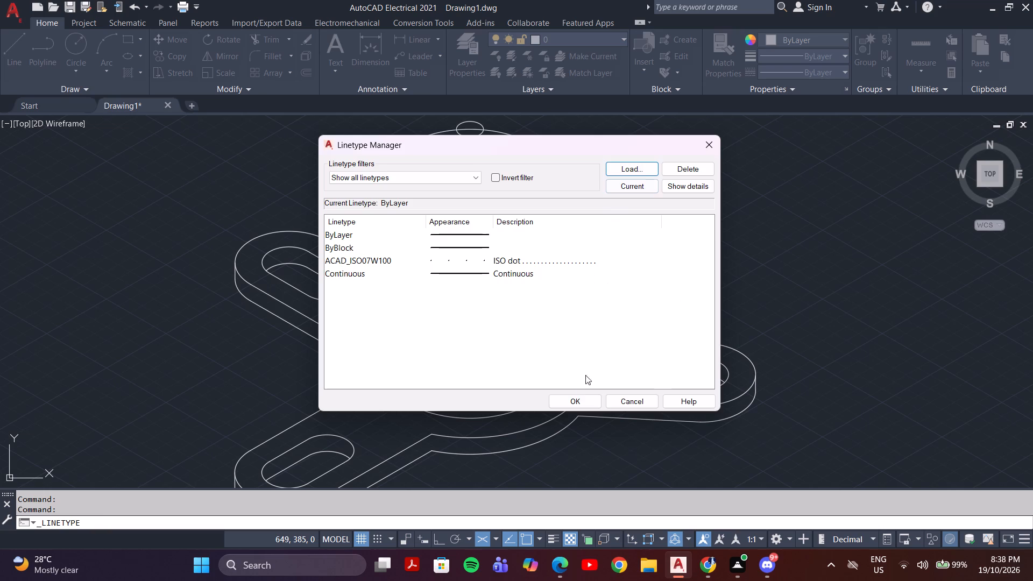
{"action": "left_click", "coordinate": [583, 396]}
{"action": "key", "text": "space"}
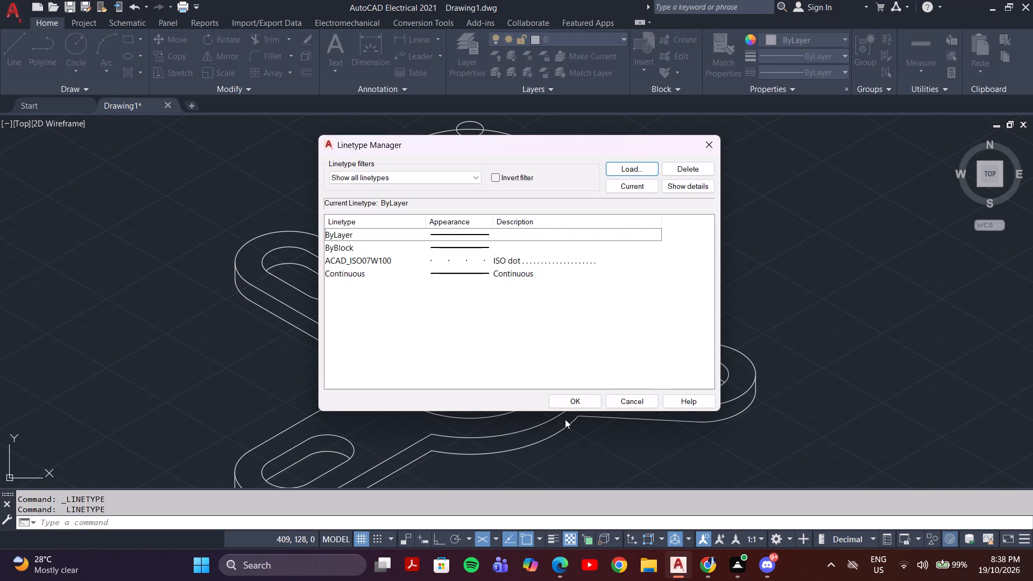
{"action": "left_click", "coordinate": [568, 399]}
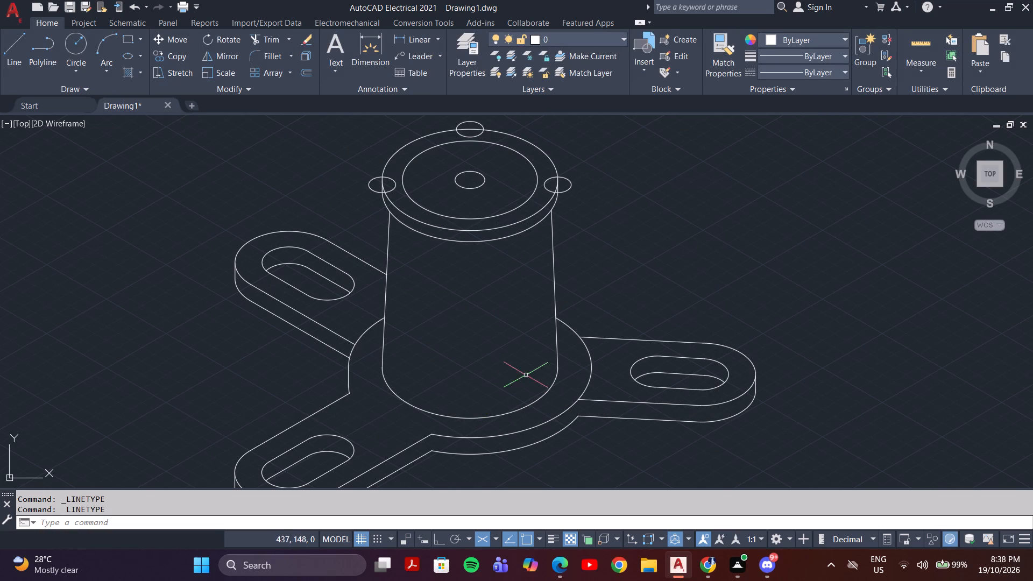
{"action": "key", "text": "Escape"}
{"action": "key", "text": "space"}
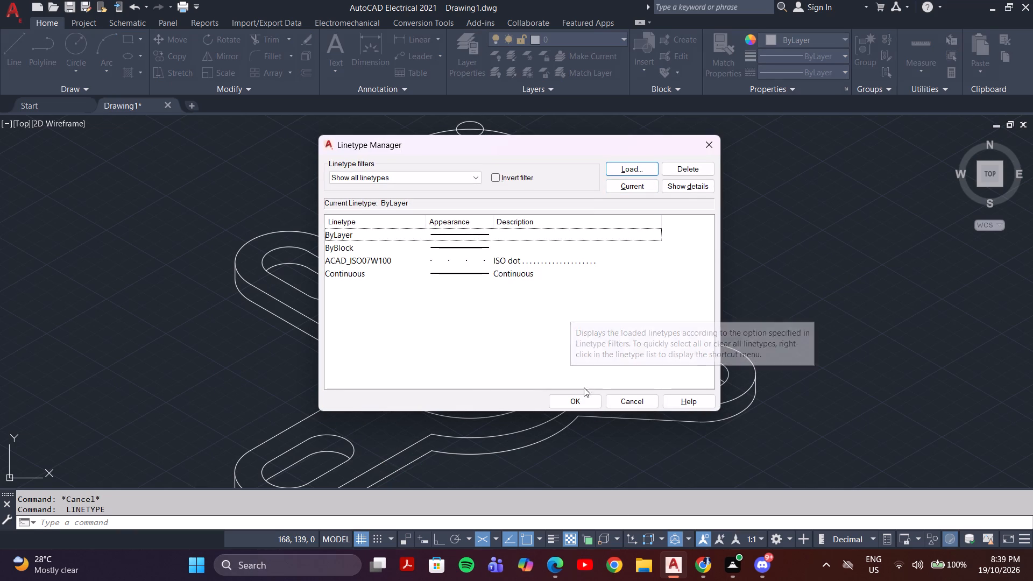
{"action": "left_click", "coordinate": [579, 402]}
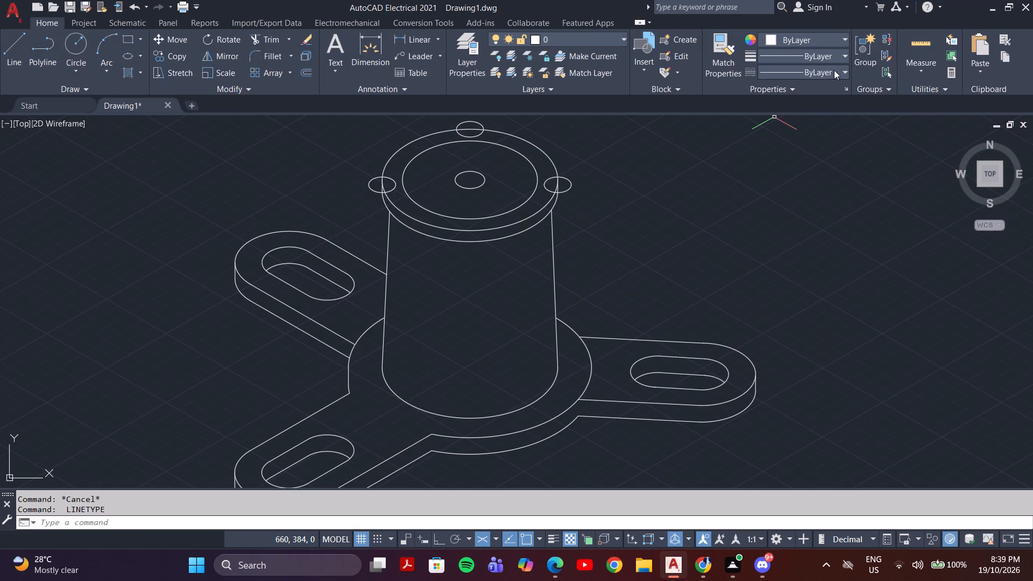
Make ACAD_ISO07W100 the current linetype for new objects.
{"action": "left_click", "coordinate": [834, 70]}
{"action": "left_click", "coordinate": [808, 119]}
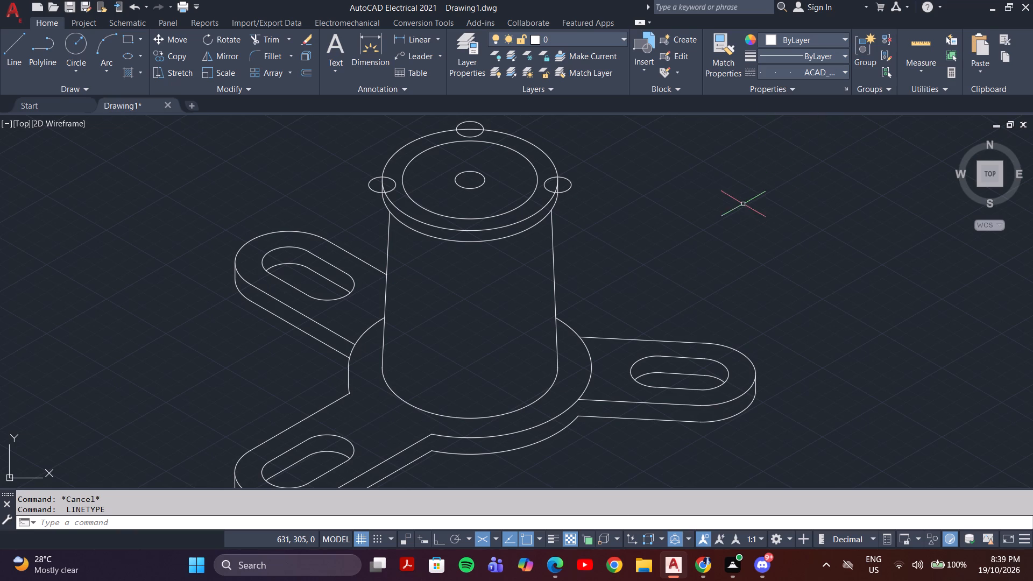
{"action": "left_click", "coordinate": [825, 72]}
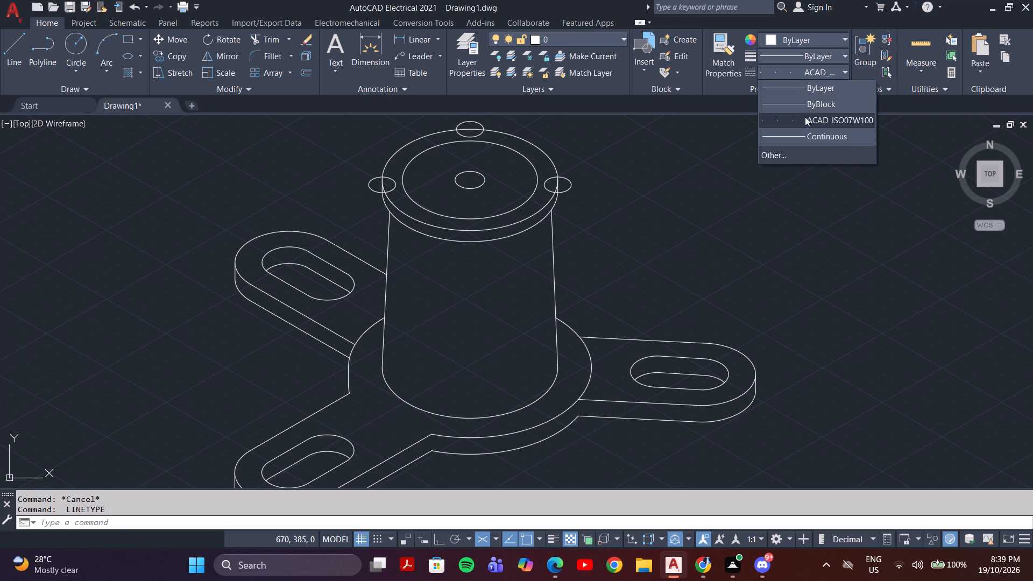
{"action": "left_click", "coordinate": [805, 117]}
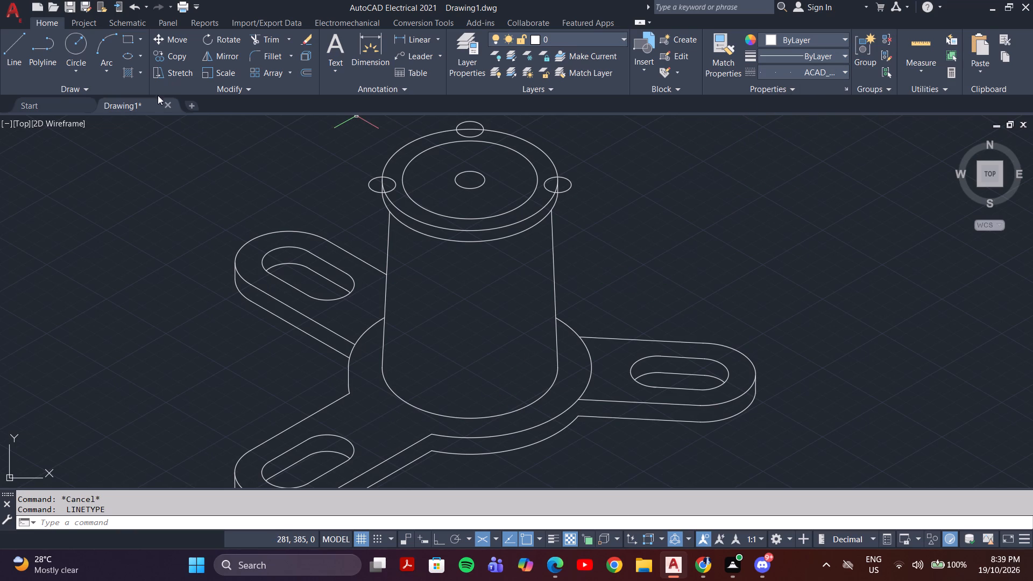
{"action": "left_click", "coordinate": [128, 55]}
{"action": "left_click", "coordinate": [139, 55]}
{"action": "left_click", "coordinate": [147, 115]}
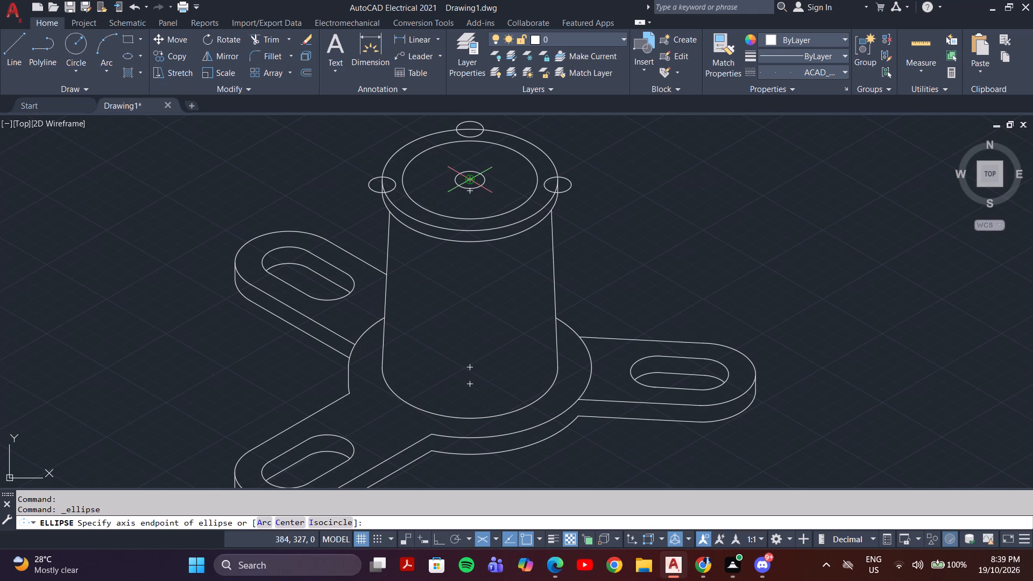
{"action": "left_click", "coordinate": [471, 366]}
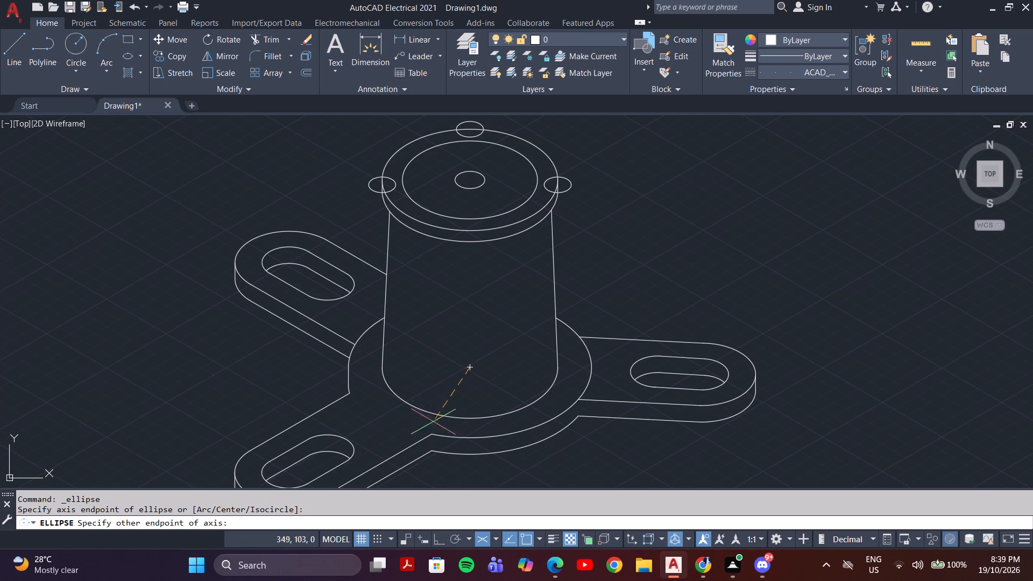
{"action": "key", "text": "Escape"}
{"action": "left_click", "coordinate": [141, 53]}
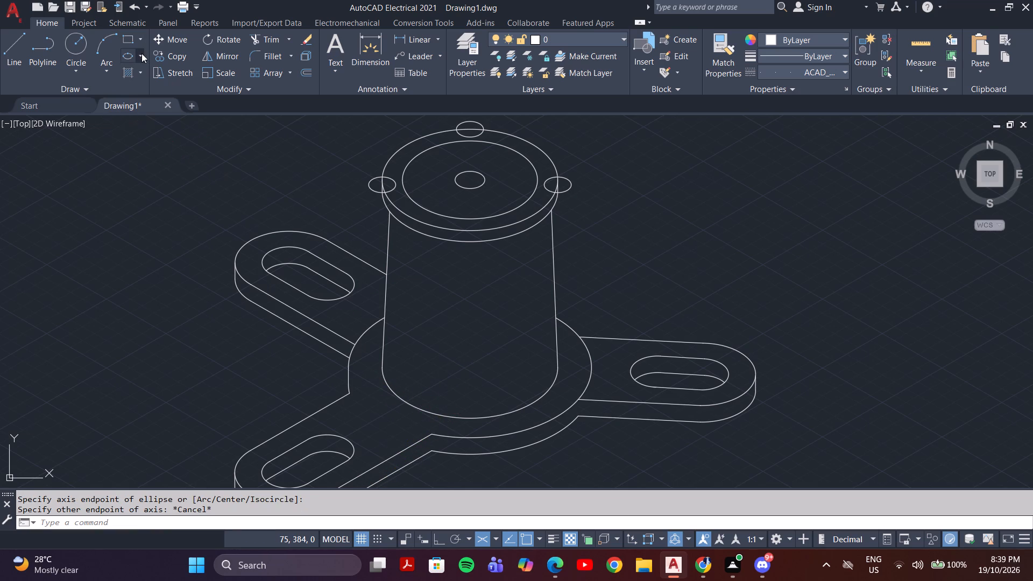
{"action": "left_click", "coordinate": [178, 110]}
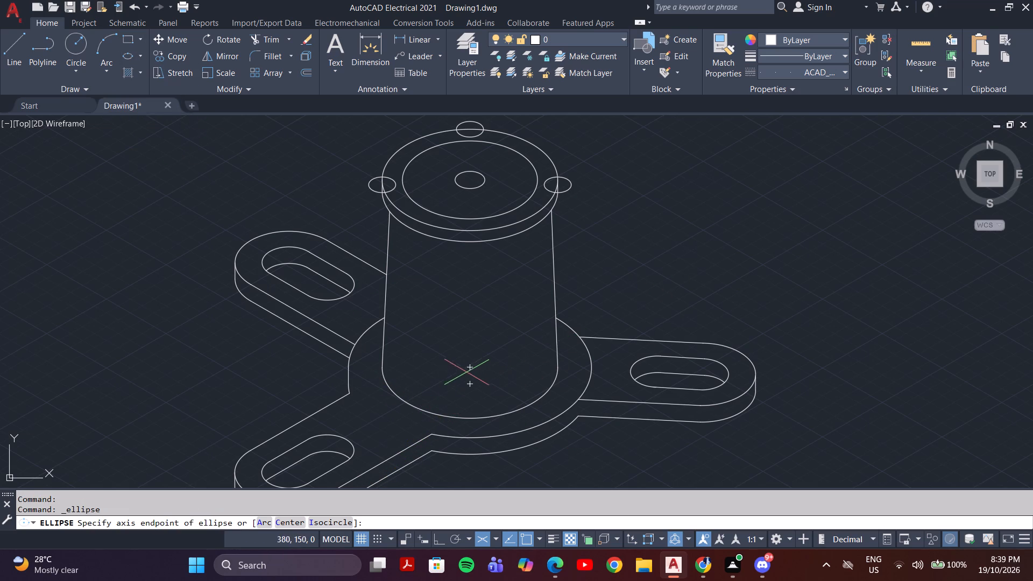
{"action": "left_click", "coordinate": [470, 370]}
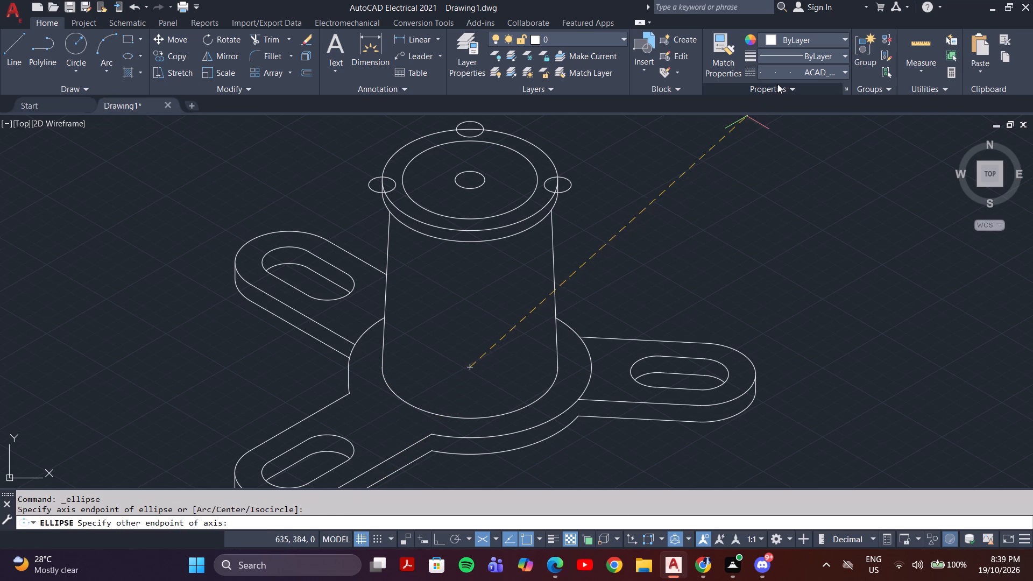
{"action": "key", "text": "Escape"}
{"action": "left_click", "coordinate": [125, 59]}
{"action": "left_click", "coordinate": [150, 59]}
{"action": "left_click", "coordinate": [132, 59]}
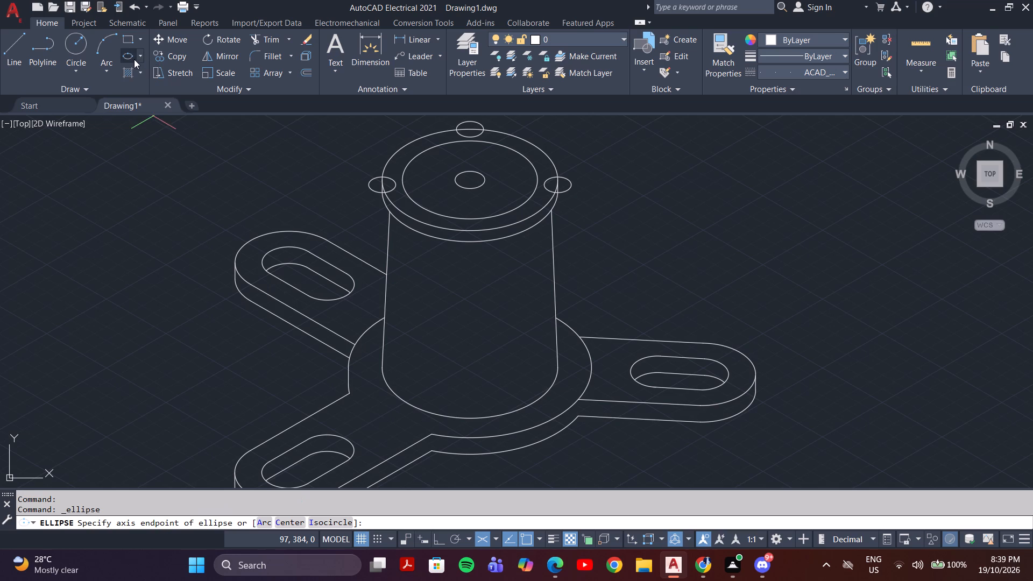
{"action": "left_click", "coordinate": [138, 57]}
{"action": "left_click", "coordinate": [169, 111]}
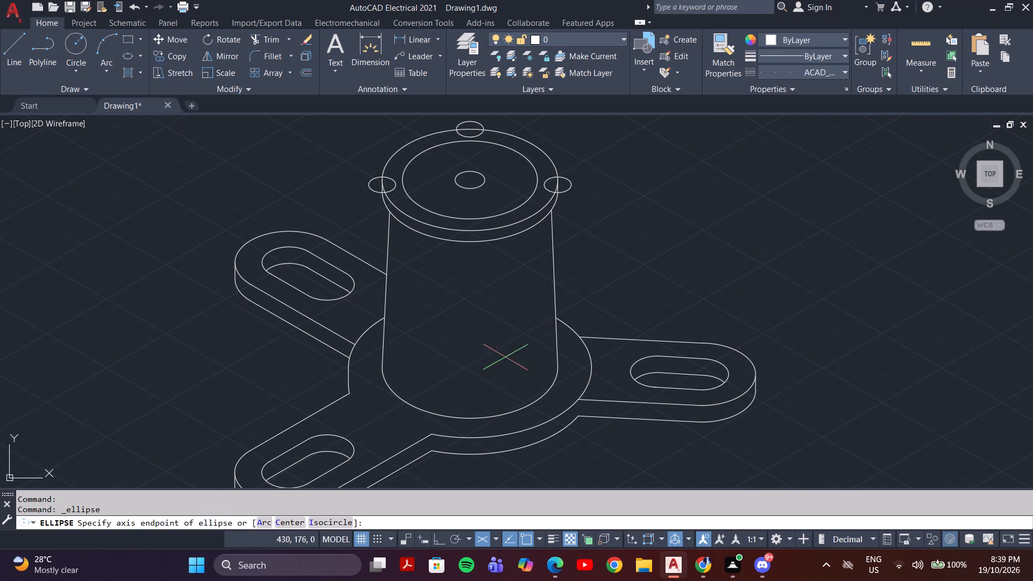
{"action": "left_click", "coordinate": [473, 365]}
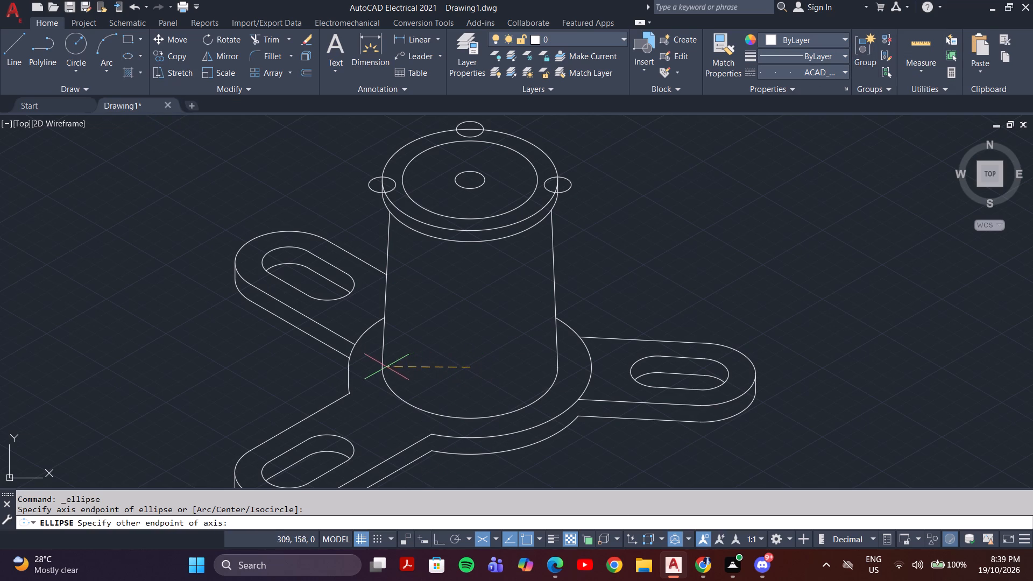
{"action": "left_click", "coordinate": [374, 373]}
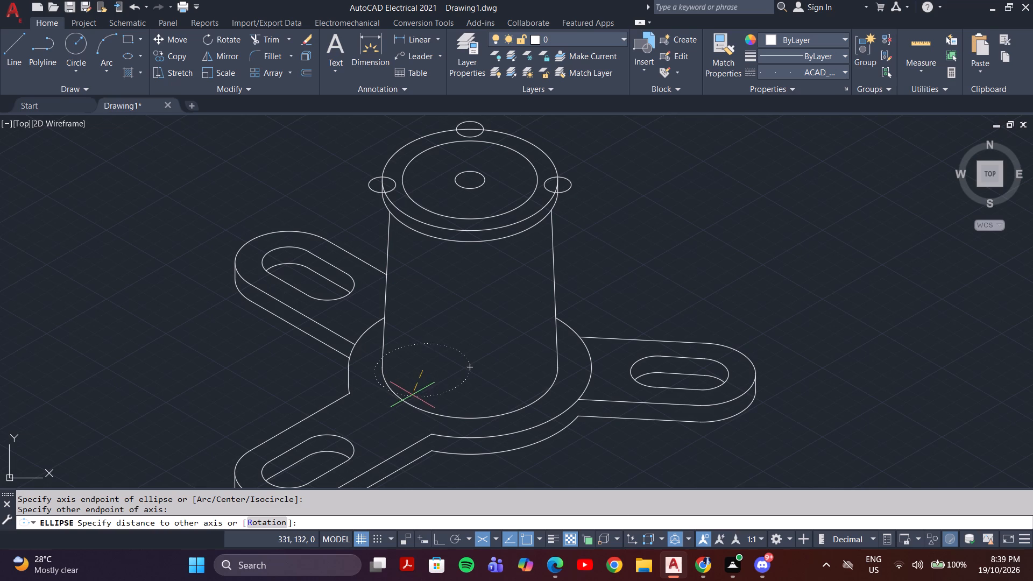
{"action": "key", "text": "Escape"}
Draw a dotted isocircle of radius 65 mm at the centre of the cylinder's bottom edge, where it meets the base.
{"action": "left_click", "coordinate": [142, 62]}
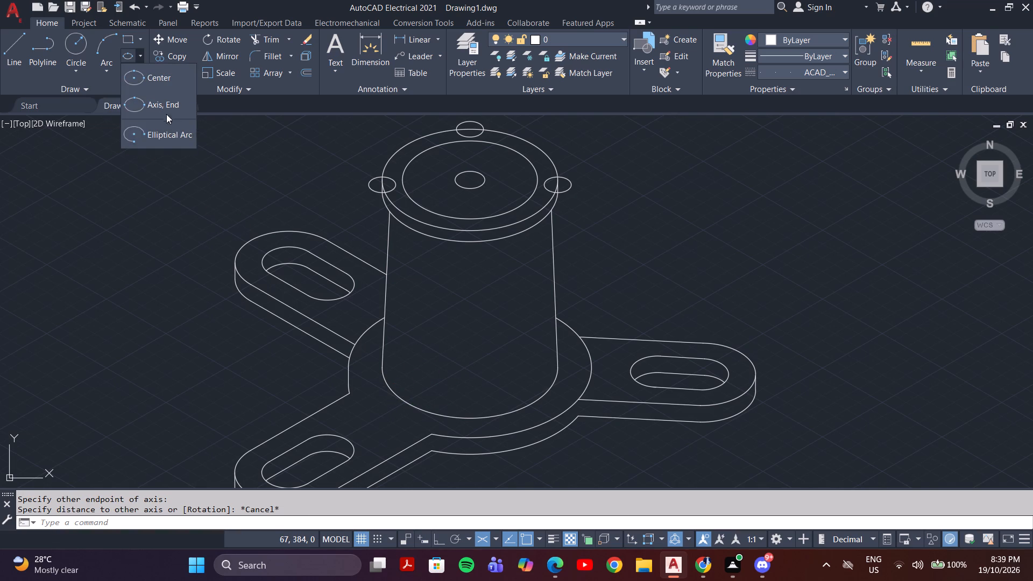
{"action": "left_click", "coordinate": [167, 108]}
{"action": "left_click", "coordinate": [337, 524]}
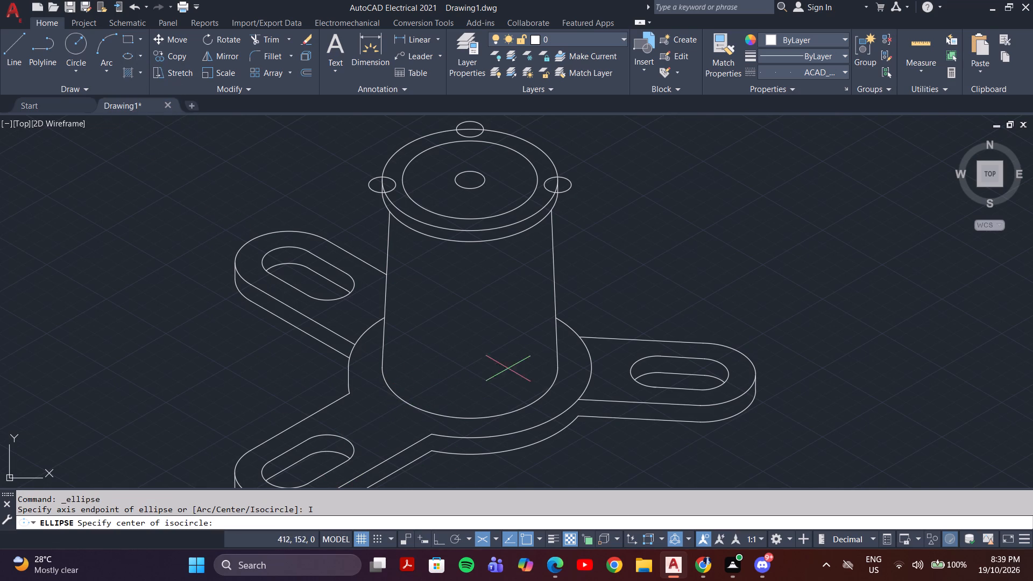
{"action": "left_click", "coordinate": [471, 367]}
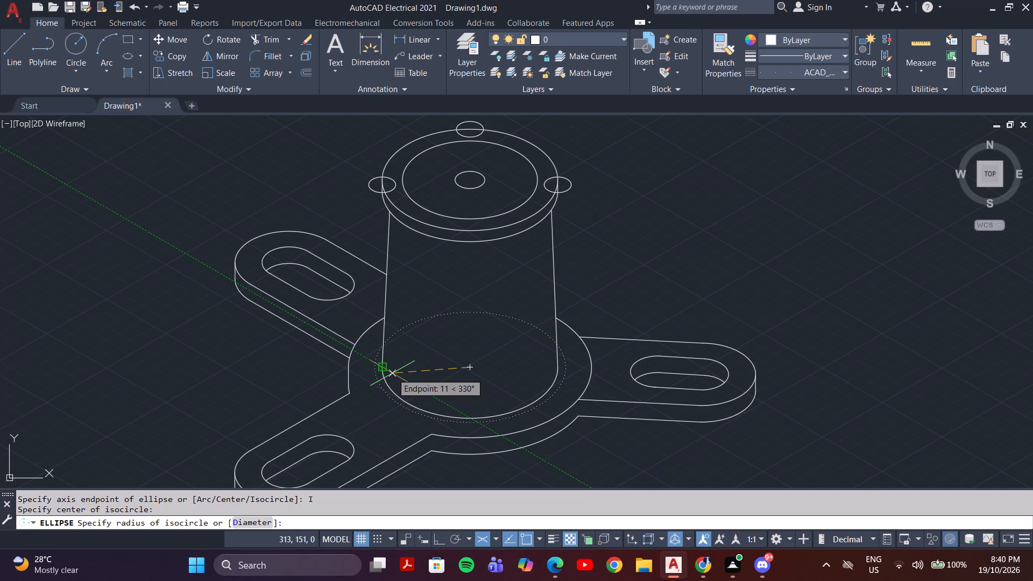
{"action": "type", "text": "65"}
{"action": "key", "text": "Return"}
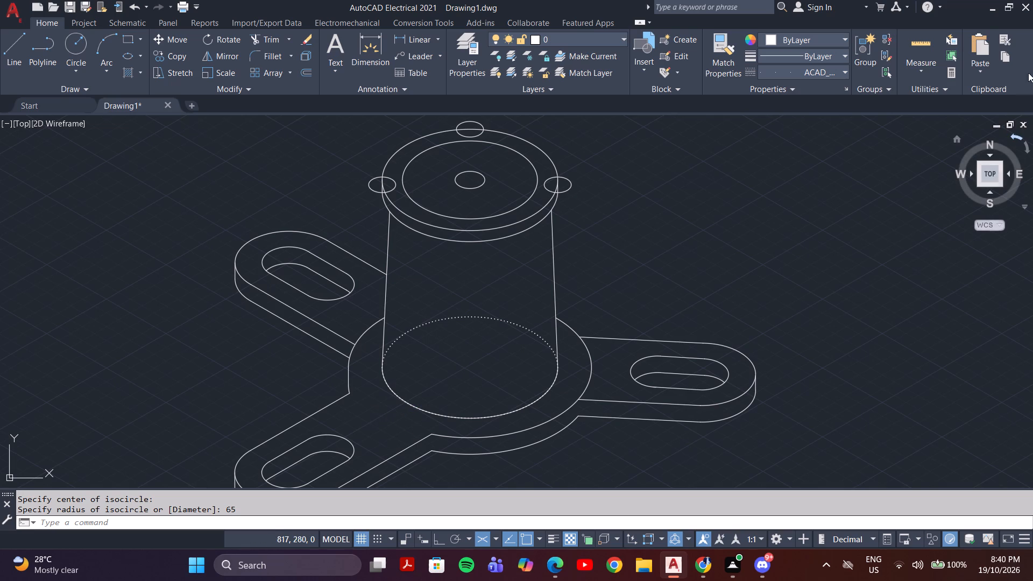
Set the current linetype for new objects to Continuous.
{"action": "left_click", "coordinate": [837, 65]}
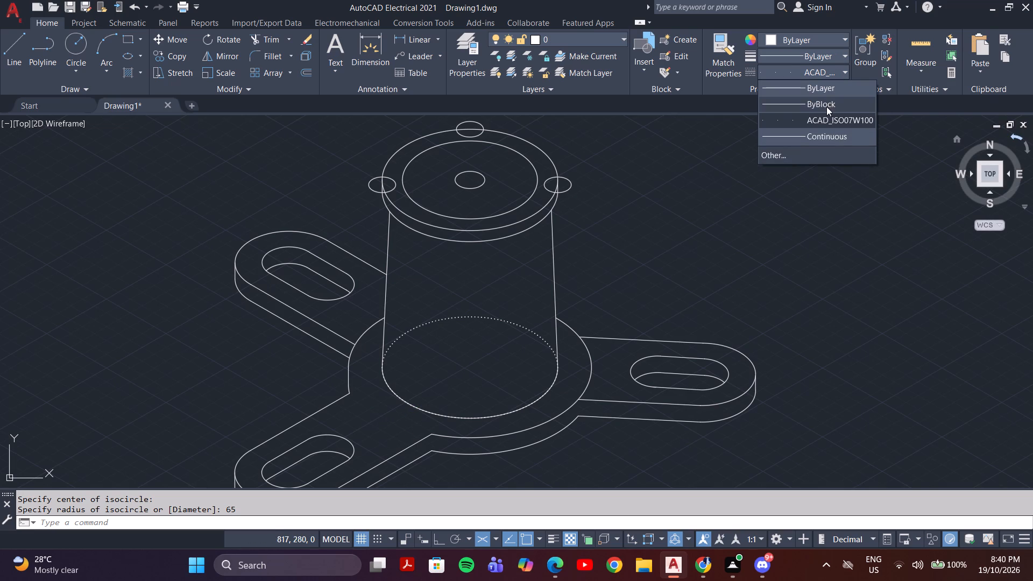
{"action": "left_click", "coordinate": [826, 137]}
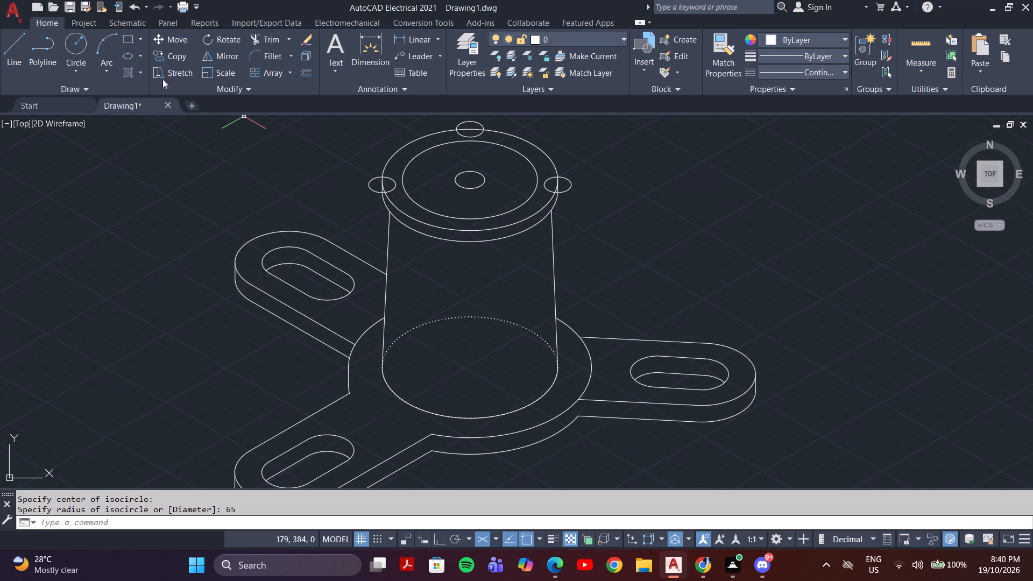
Draw a 160 mm diameter isocircle on the base, centred on the cylinder's bottom edge.
{"action": "left_click", "coordinate": [132, 60]}
{"action": "left_click", "coordinate": [139, 57]}
{"action": "left_click", "coordinate": [144, 109]}
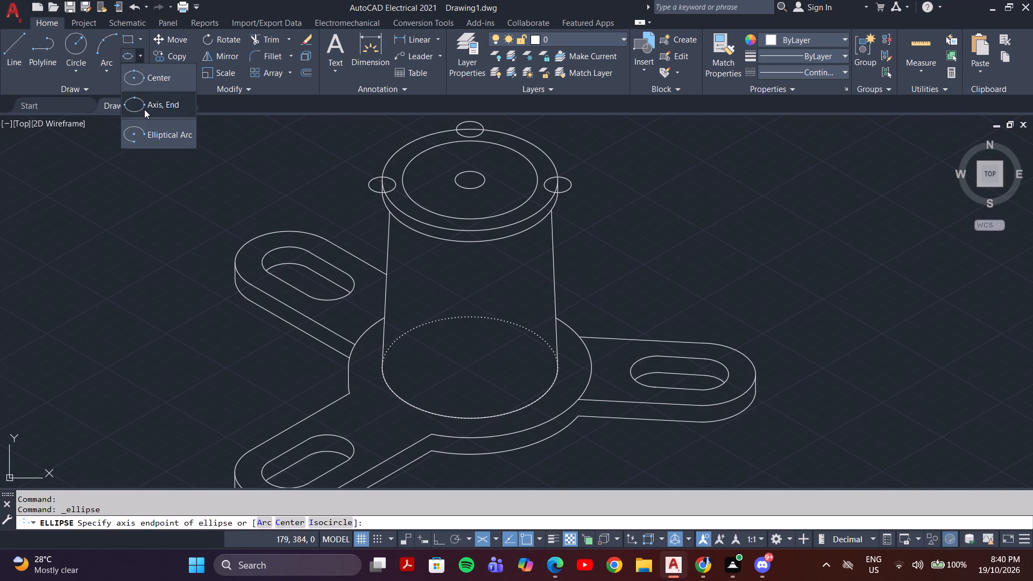
{"action": "left_click", "coordinate": [345, 522]}
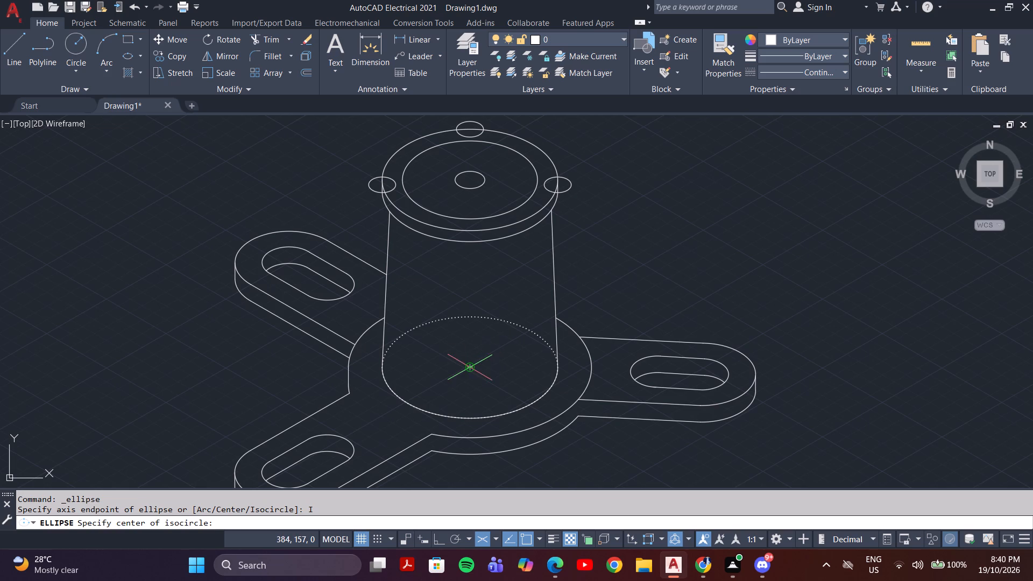
{"action": "left_click", "coordinate": [470, 369]}
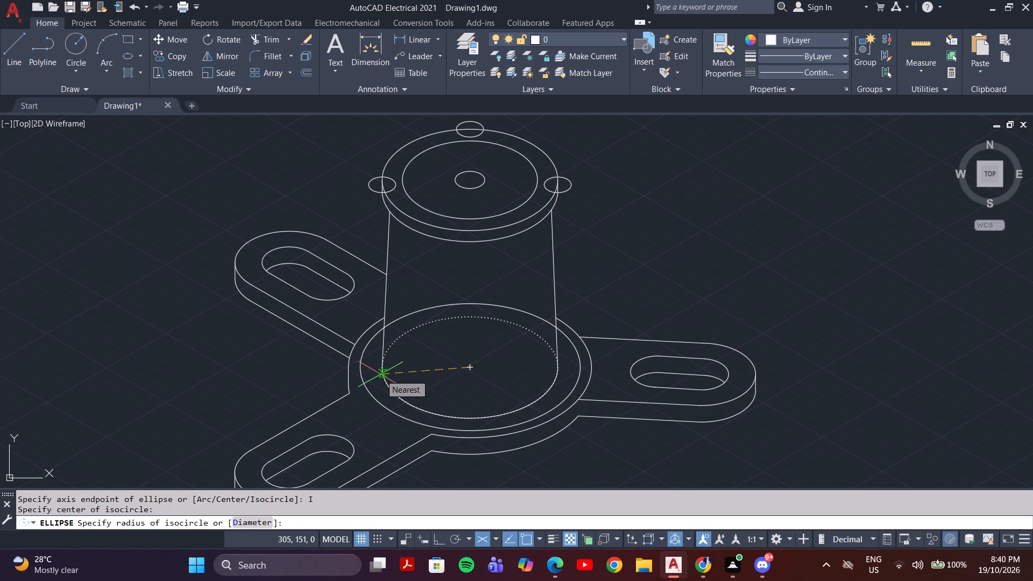
{"action": "key", "text": "d"}
{"action": "key", "text": "Return"}
{"action": "type", "text": "160"}
{"action": "key", "text": "Return"}
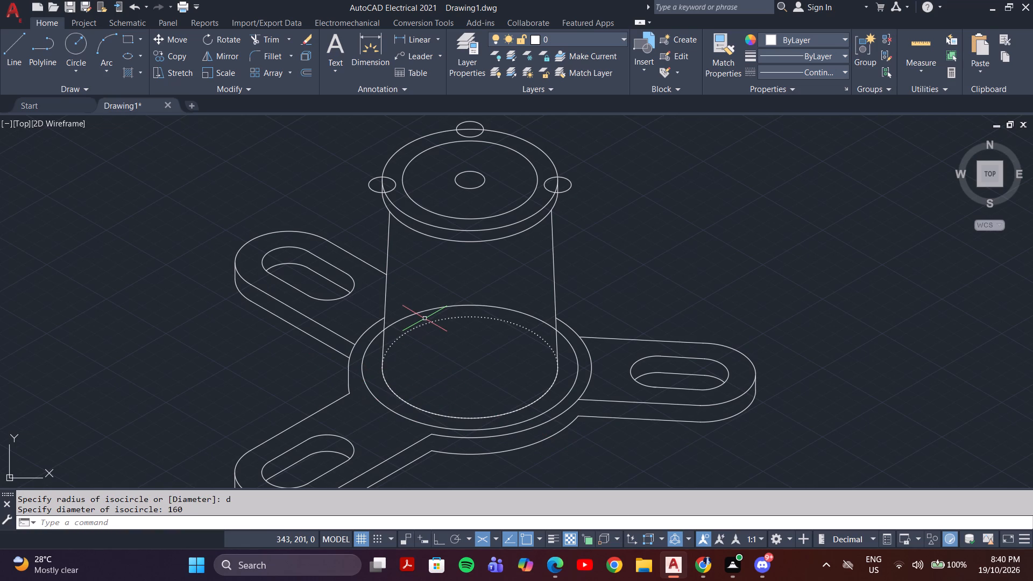
Trim away the part of the 160 mm isocircle that lies behind the cylinder.
{"action": "type", "text": "tr"}
{"action": "key", "text": "Return"}
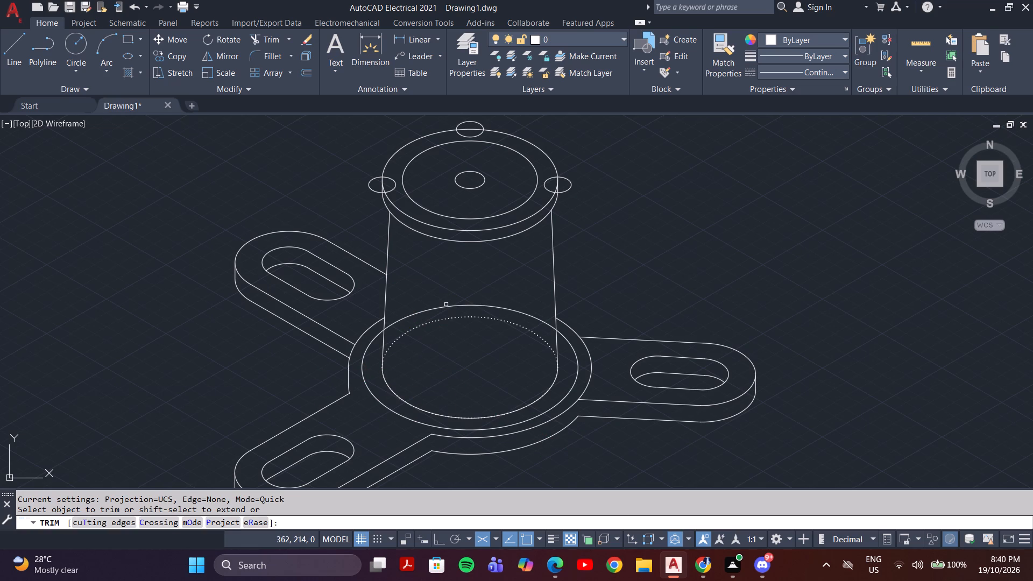
{"action": "left_click", "coordinate": [442, 306]}
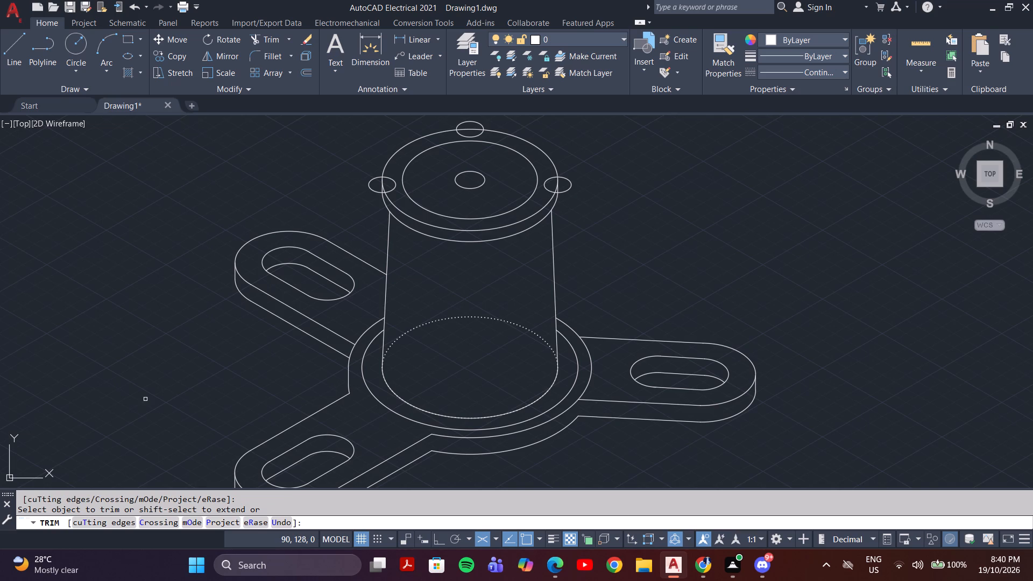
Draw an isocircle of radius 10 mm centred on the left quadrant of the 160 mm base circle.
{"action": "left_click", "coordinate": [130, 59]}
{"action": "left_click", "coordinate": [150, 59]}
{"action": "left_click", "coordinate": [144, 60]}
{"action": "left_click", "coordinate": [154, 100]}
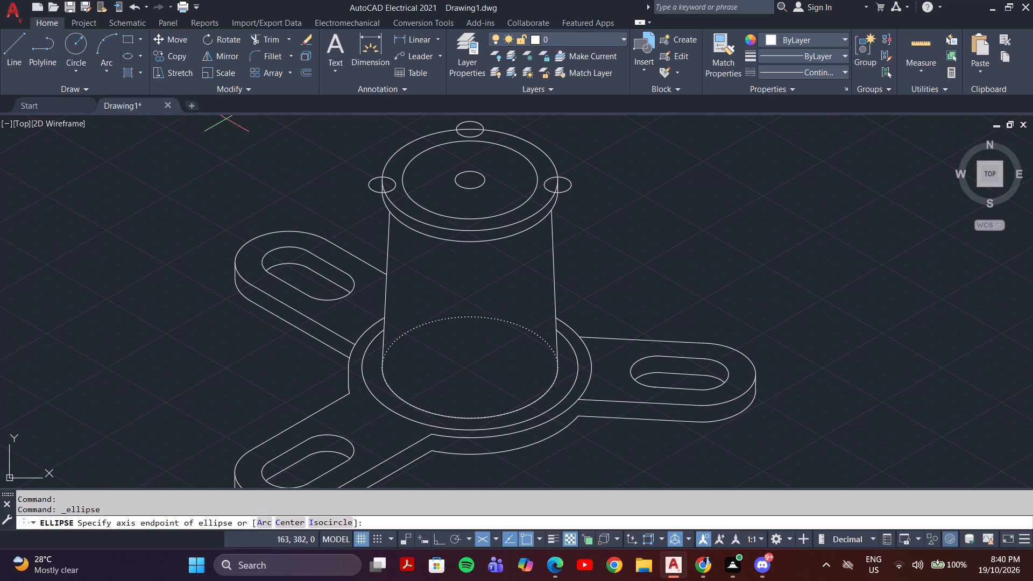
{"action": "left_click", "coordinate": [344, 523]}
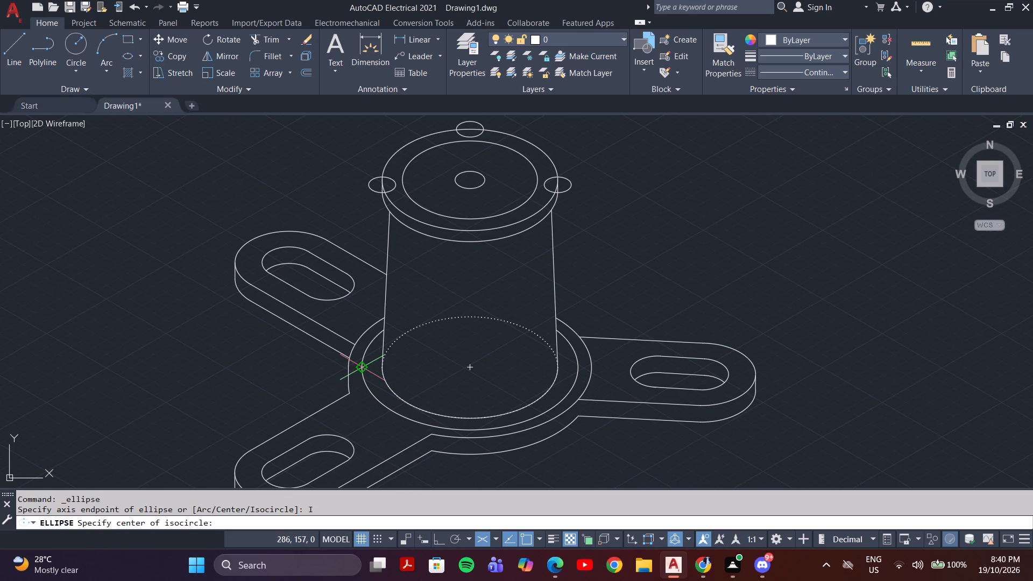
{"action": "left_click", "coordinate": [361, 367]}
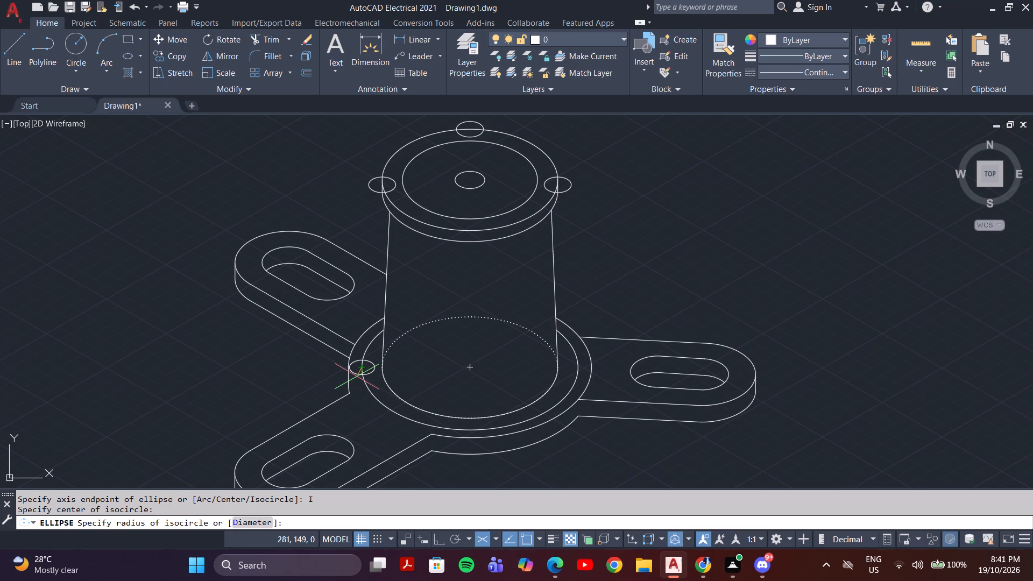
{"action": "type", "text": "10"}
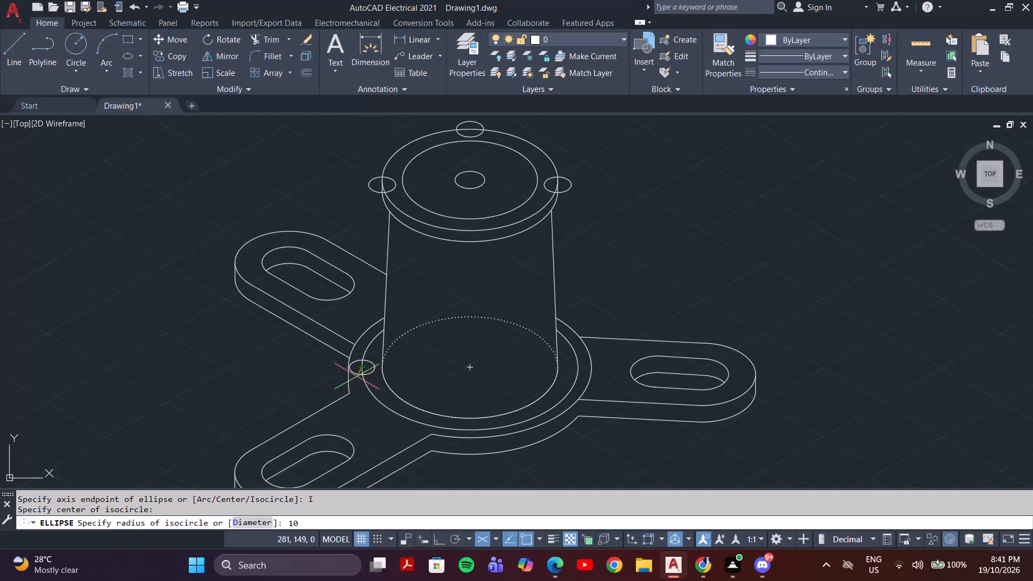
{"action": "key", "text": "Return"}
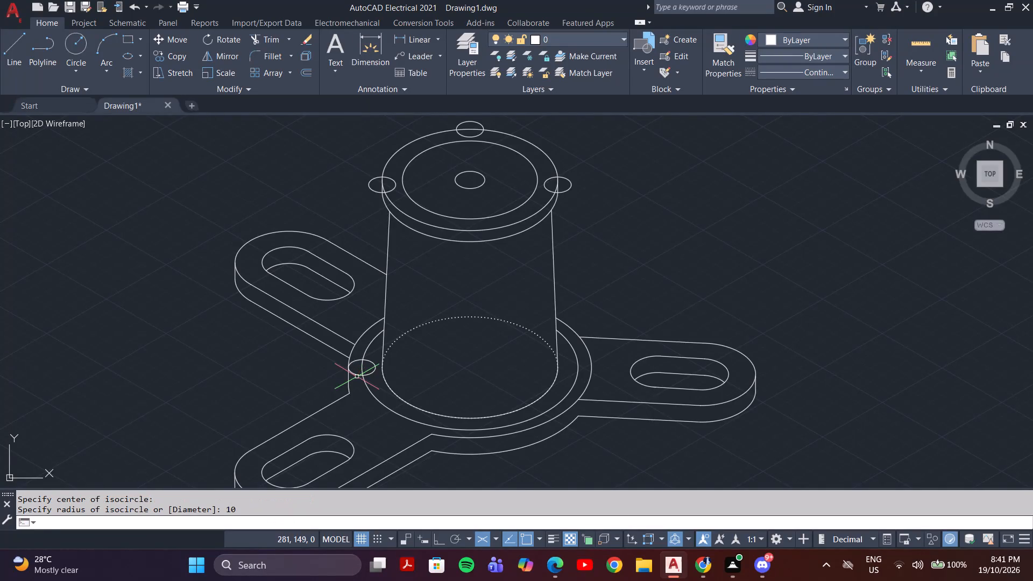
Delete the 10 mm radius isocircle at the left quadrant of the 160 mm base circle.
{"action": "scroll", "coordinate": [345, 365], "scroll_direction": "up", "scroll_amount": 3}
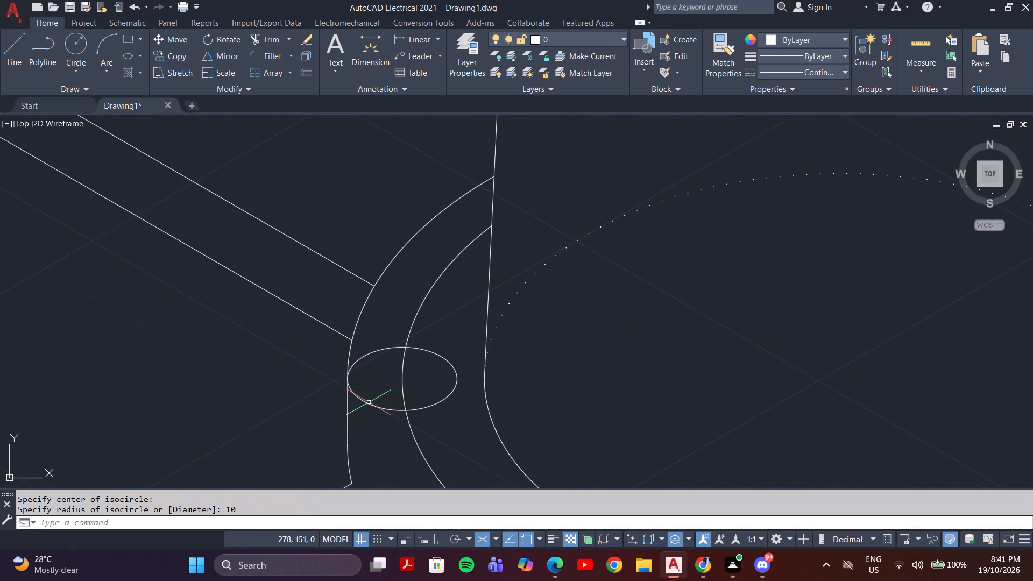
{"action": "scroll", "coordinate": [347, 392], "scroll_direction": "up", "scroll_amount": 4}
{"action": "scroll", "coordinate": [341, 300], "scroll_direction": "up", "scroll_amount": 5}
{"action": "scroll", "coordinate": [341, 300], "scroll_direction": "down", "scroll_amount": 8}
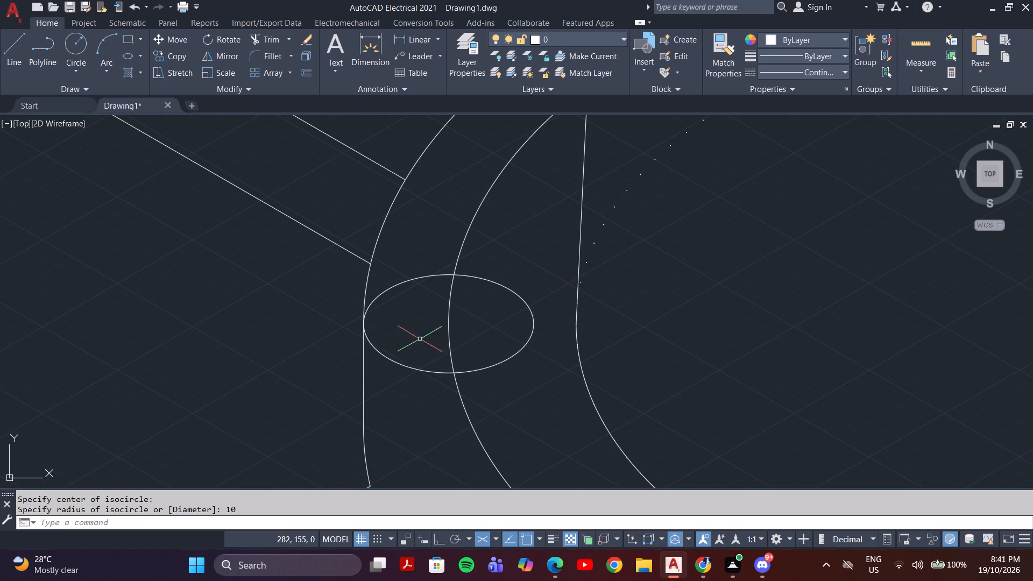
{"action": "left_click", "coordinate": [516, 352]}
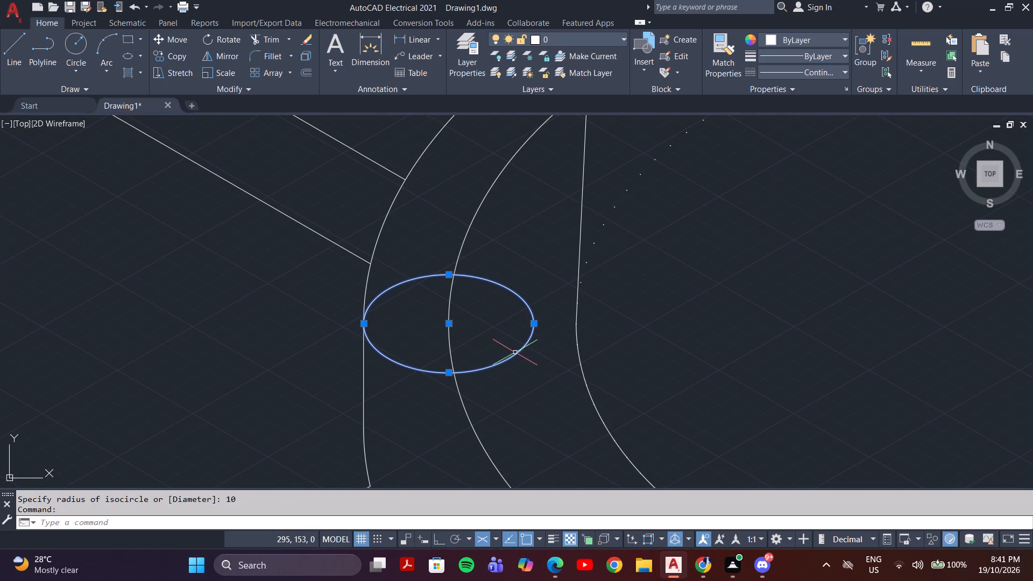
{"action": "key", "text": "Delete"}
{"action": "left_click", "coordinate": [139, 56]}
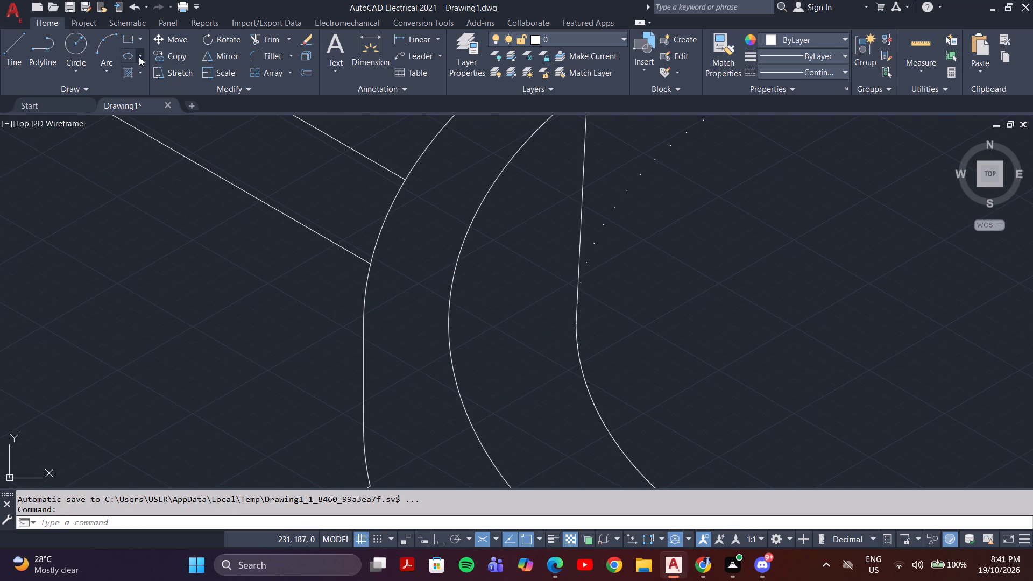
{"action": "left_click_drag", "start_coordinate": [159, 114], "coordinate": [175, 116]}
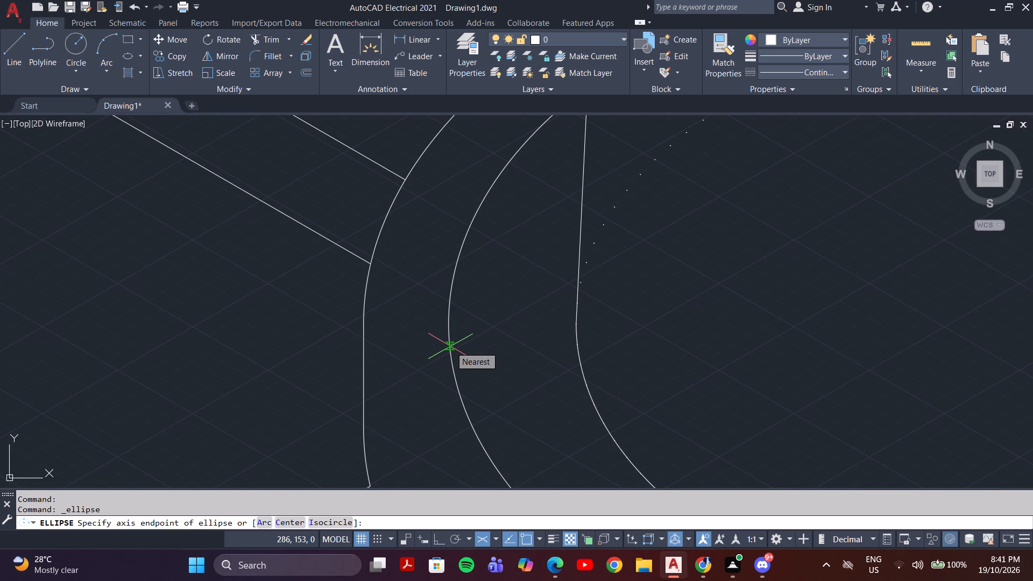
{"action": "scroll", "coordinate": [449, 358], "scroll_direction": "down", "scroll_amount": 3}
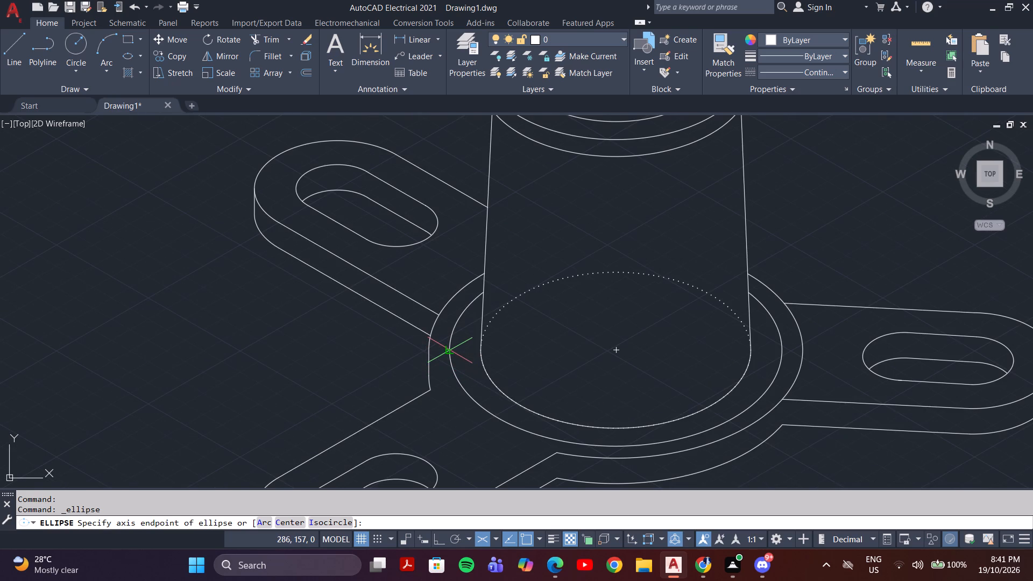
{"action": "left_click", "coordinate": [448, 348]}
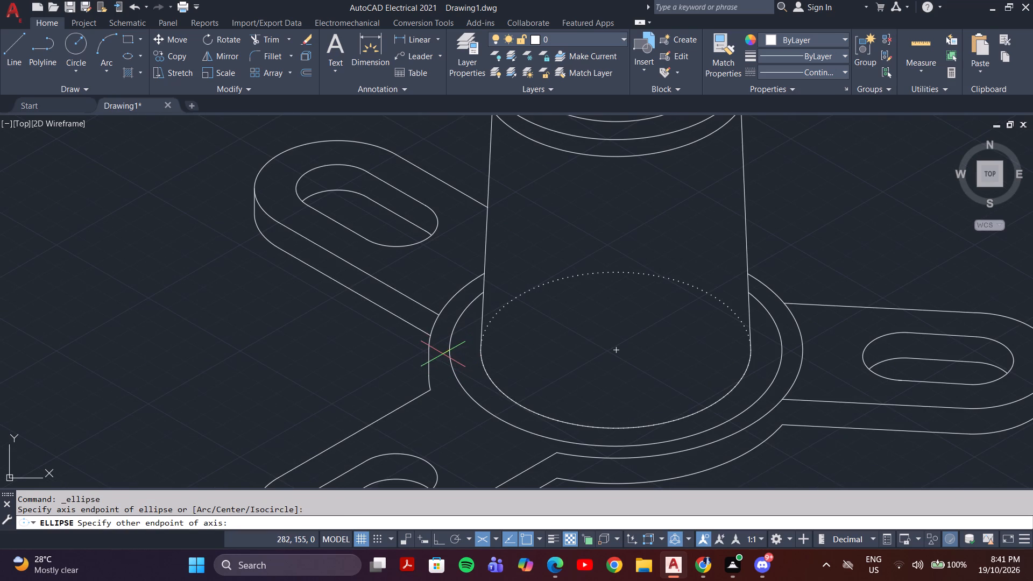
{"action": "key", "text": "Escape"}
Draw a 10 mm diameter isocircle centred on the left quadrant of the 160 mm base circle.
{"action": "left_click", "coordinate": [122, 59]}
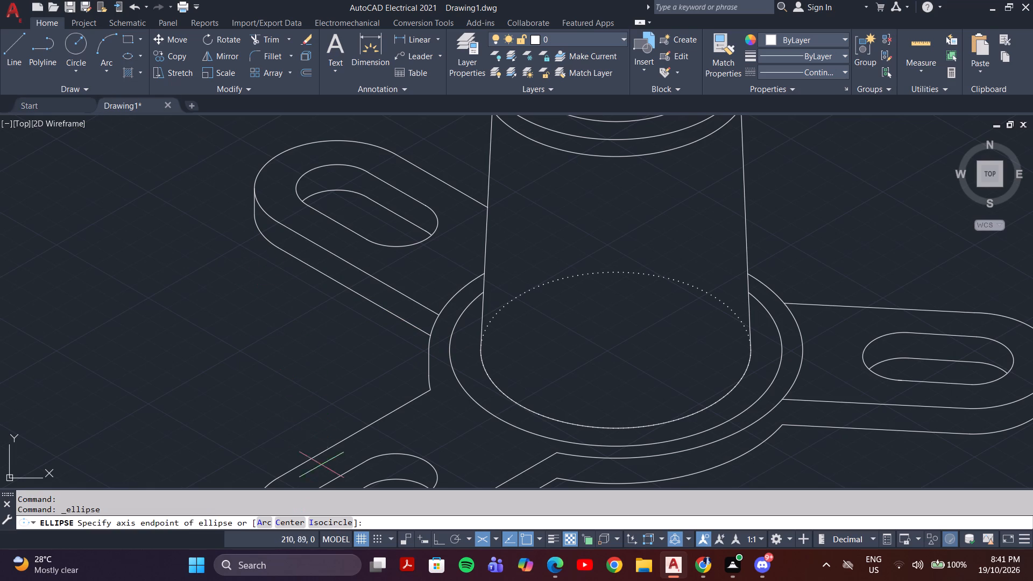
{"action": "left_click", "coordinate": [332, 526]}
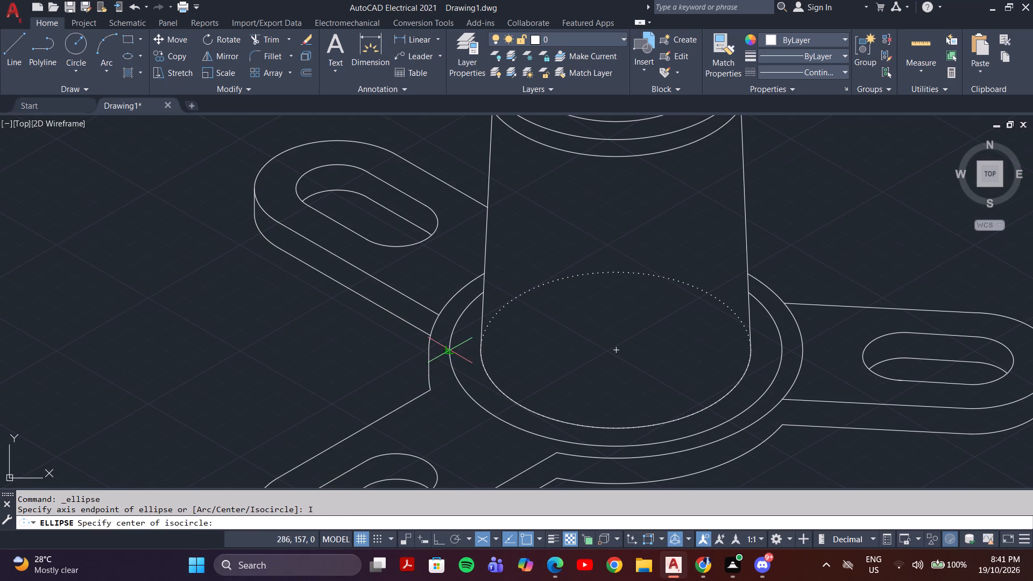
{"action": "left_click", "coordinate": [450, 352]}
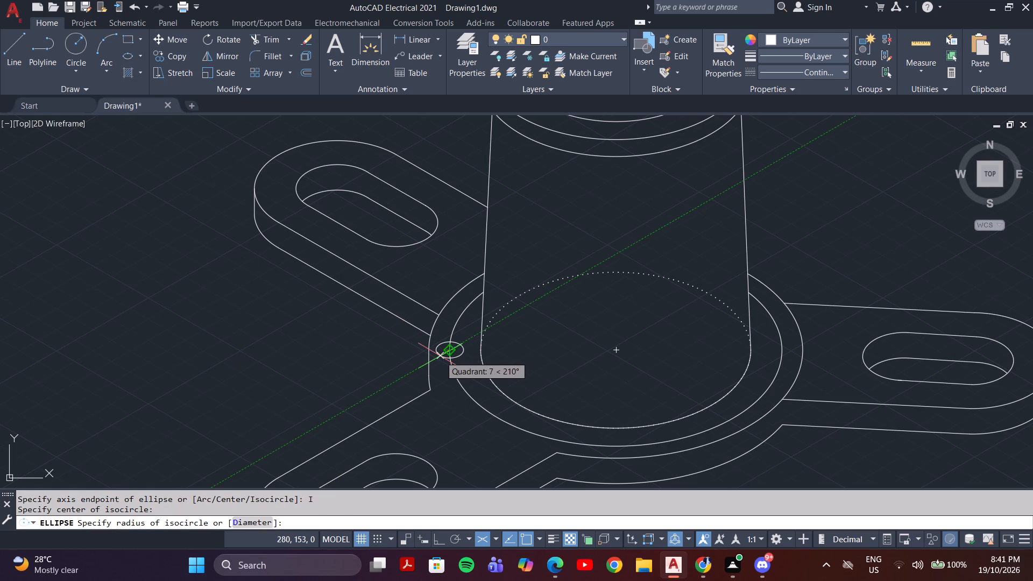
{"action": "key", "text": "1"}
{"action": "key", "text": "BackSpace"}
{"action": "key", "text": "d"}
{"action": "key", "text": "Return"}
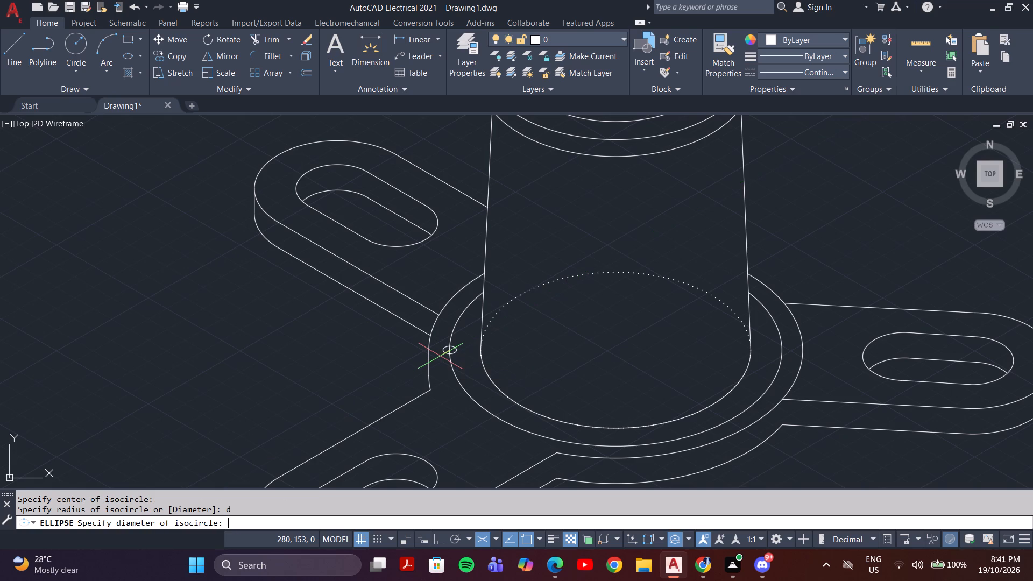
{"action": "type", "text": "10"}
{"action": "key", "text": "Return"}
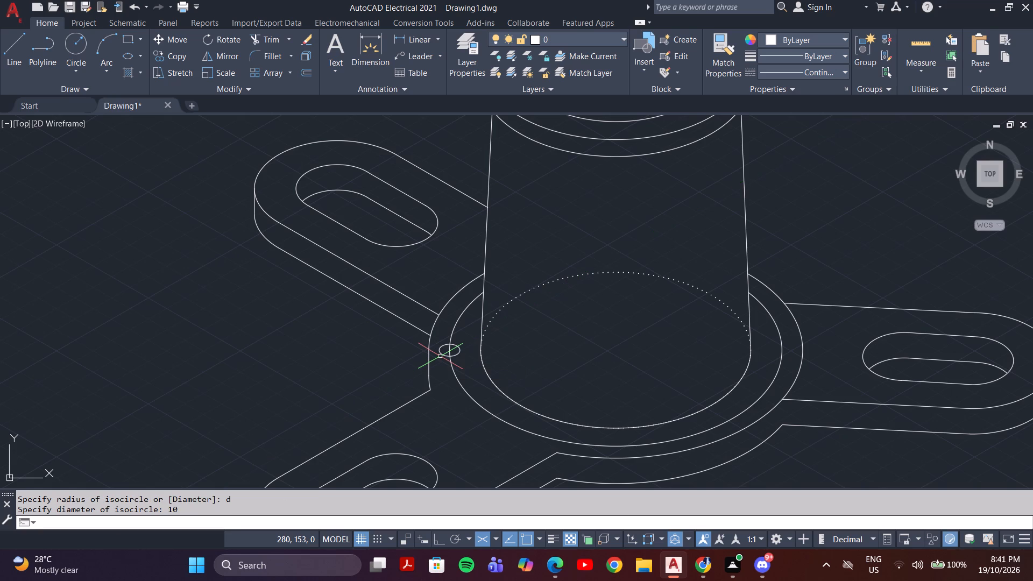
Copy the 10 mm hole isocircle from its centre to the right quadrant of the 160 mm base circle.
{"action": "left_click", "coordinate": [442, 352]}
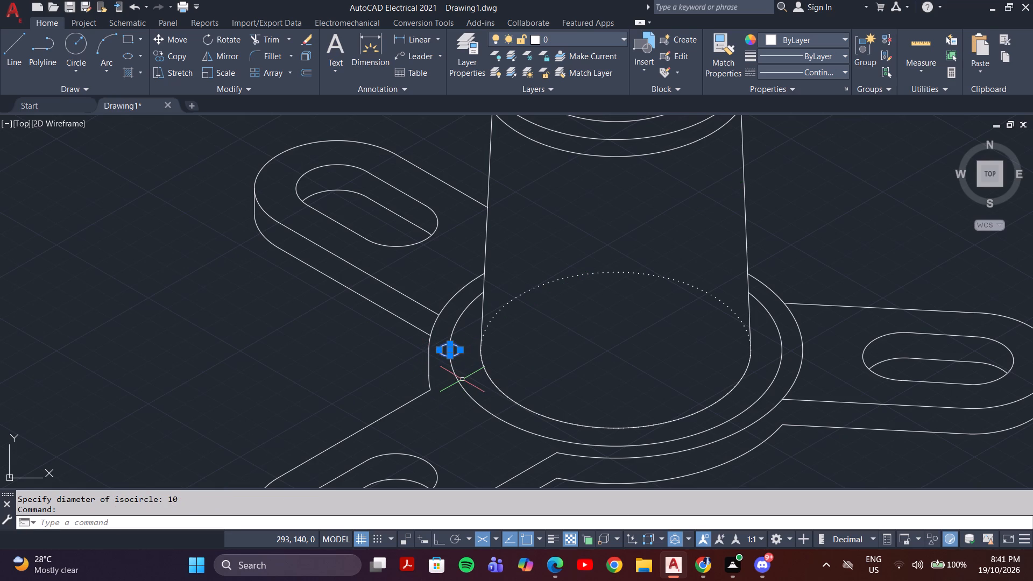
{"action": "type", "text": "co"}
{"action": "key", "text": "Return"}
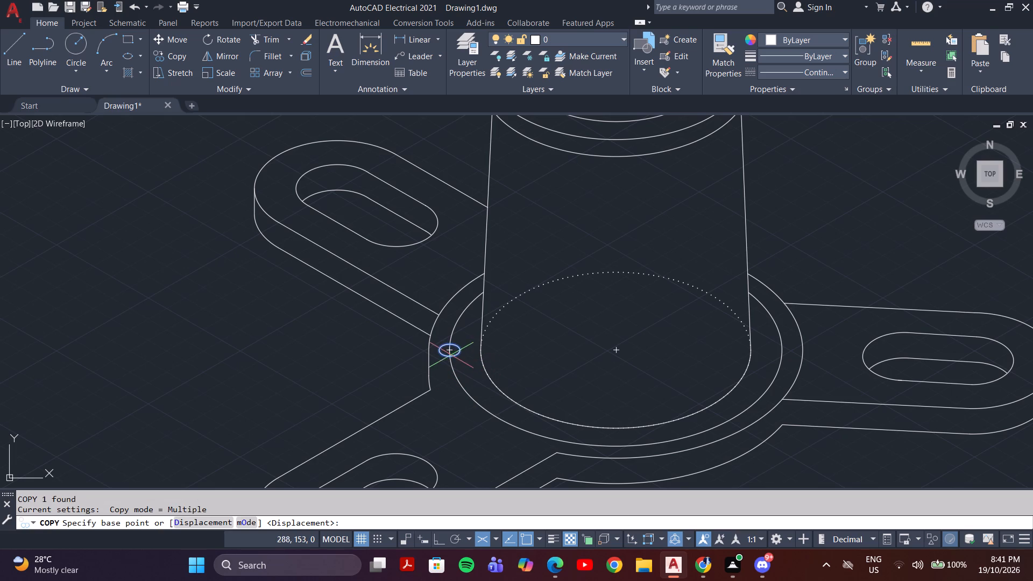
{"action": "scroll", "coordinate": [447, 348], "scroll_direction": "up", "scroll_amount": 3}
{"action": "left_click", "coordinate": [449, 360]}
{"action": "scroll", "coordinate": [618, 393], "scroll_direction": "down", "scroll_amount": 4}
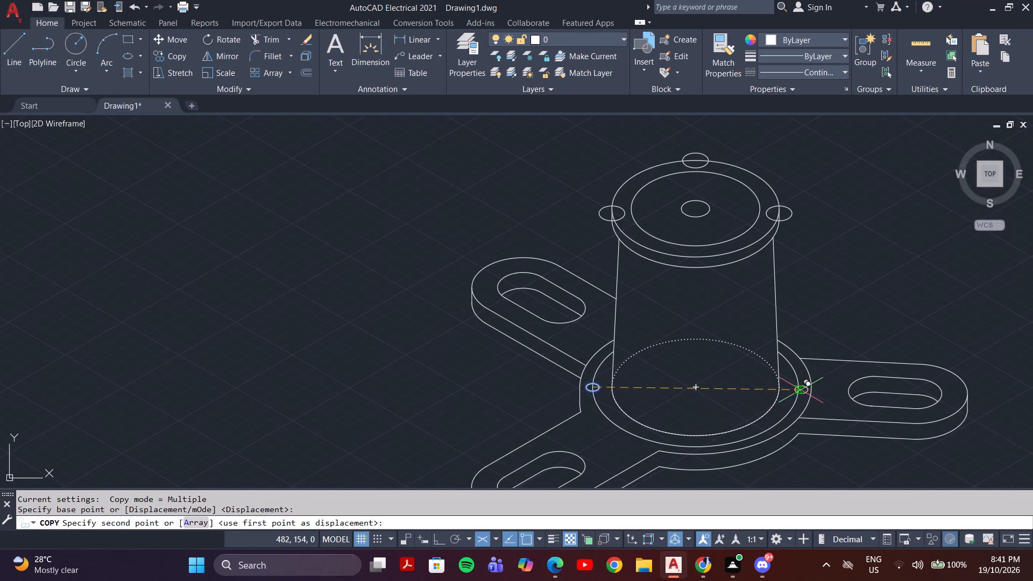
{"action": "left_click", "coordinate": [798, 387]}
{"action": "key", "text": "Escape"}
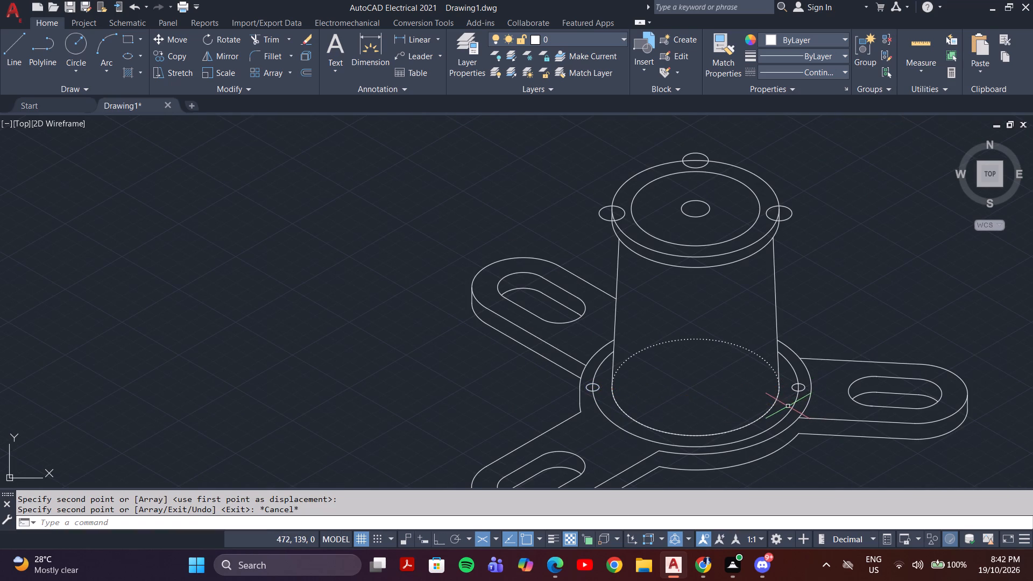
Change the linetype of the 160 mm circle through the two base holes to the dotted ACAD_ISO07W100.
{"action": "scroll", "coordinate": [707, 405], "scroll_direction": "down", "scroll_amount": 1}
{"action": "scroll", "coordinate": [687, 455], "scroll_direction": "up", "scroll_amount": 2}
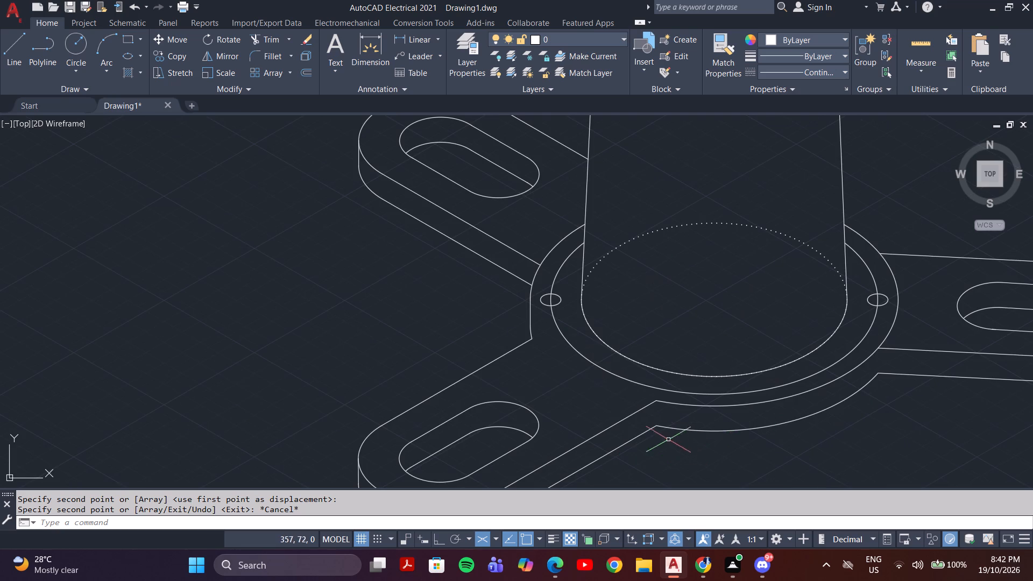
{"action": "left_click", "coordinate": [619, 378]}
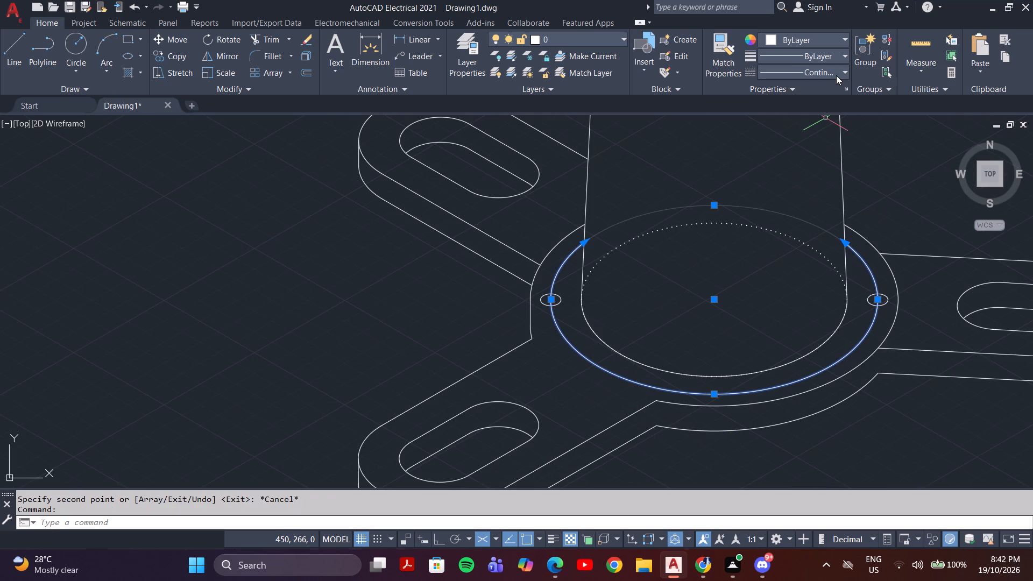
{"action": "left_click", "coordinate": [836, 75]}
{"action": "left_click", "coordinate": [815, 116]}
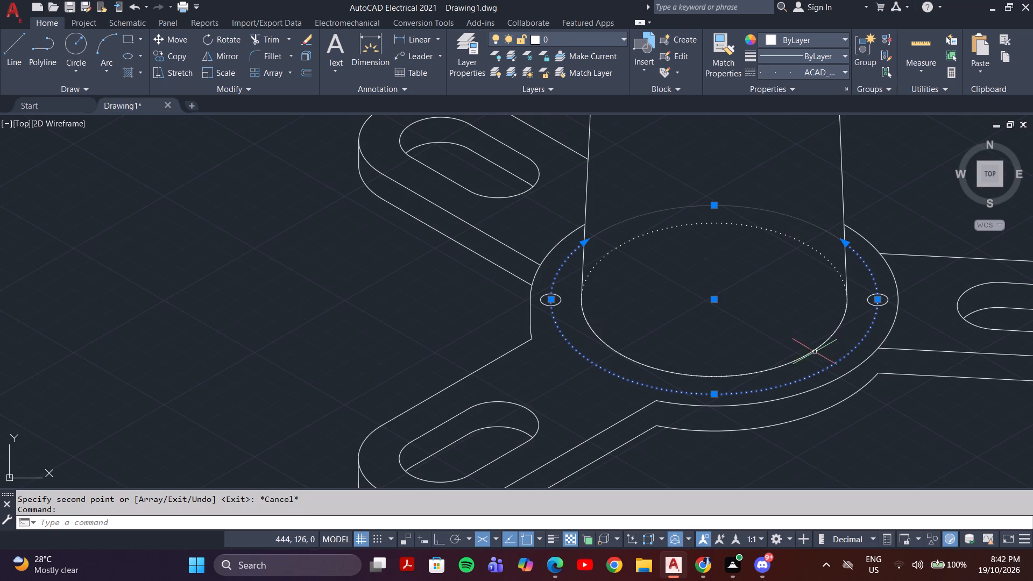
{"action": "key", "text": "Escape"}
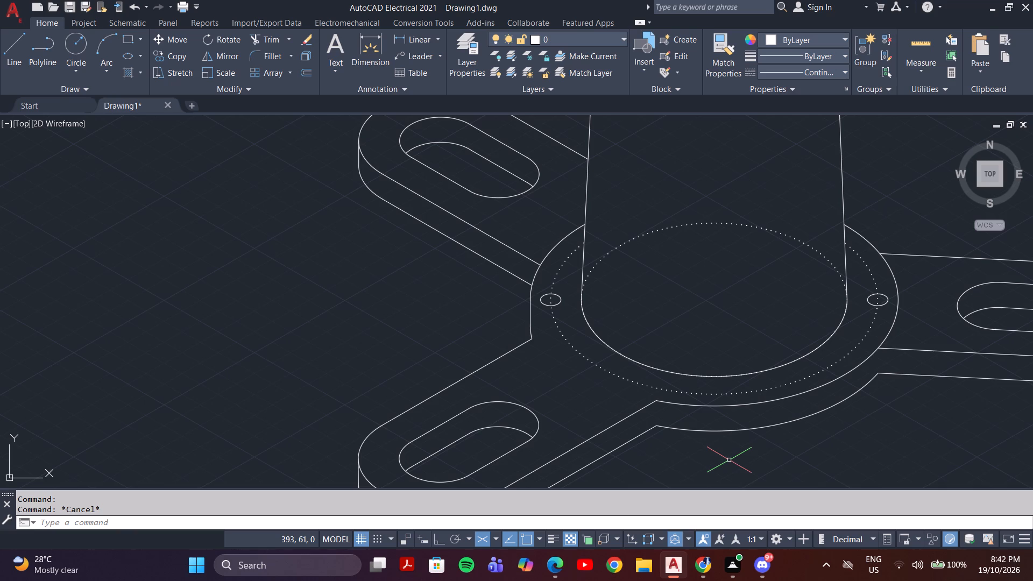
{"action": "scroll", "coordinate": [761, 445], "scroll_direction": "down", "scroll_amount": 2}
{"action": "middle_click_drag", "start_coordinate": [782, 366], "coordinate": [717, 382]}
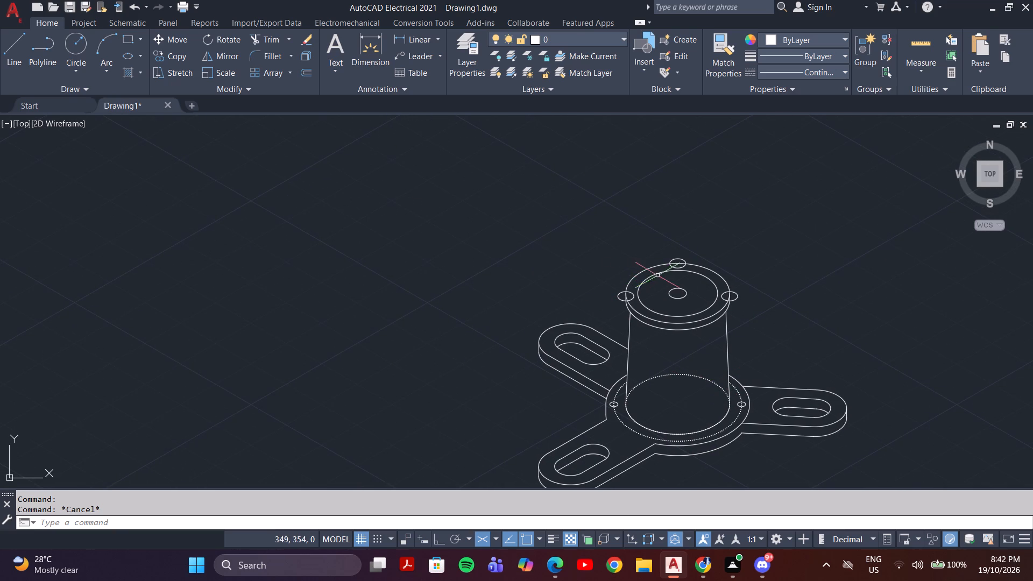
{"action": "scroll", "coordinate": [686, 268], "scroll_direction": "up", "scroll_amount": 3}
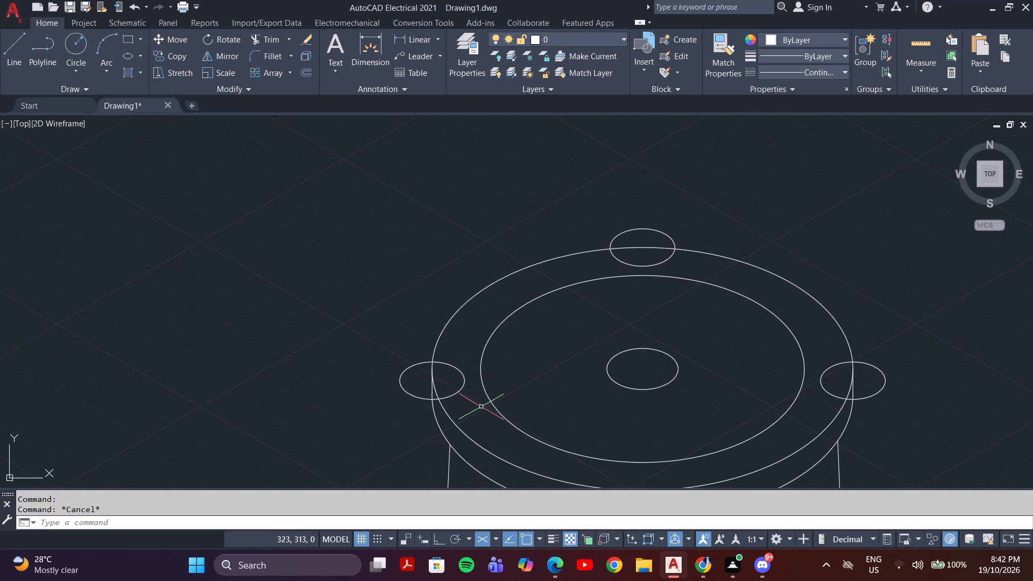
Trim the upper flange's outer edges inside the small isocircles at its rear and right quadrants.
{"action": "type", "text": "tr"}
{"action": "key", "text": "Return"}
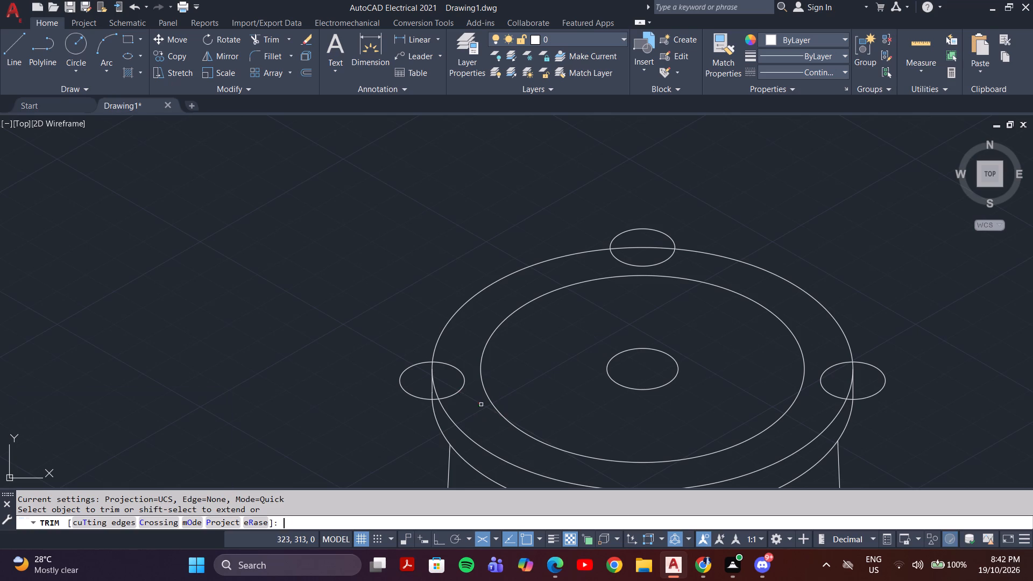
{"action": "left_click", "coordinate": [646, 247]}
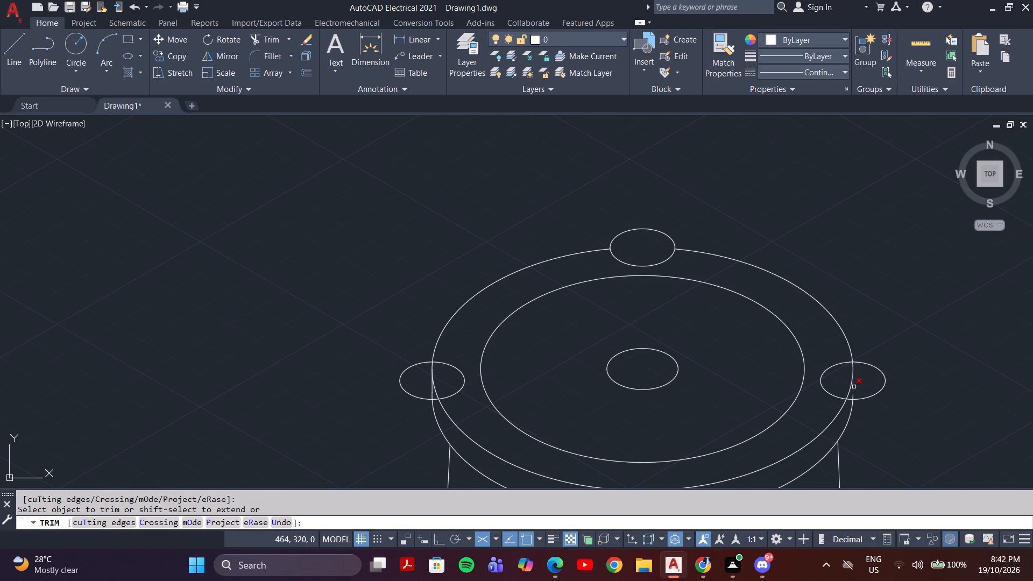
{"action": "left_click", "coordinate": [854, 387]}
{"action": "left_click", "coordinate": [850, 385]}
{"action": "scroll", "coordinate": [873, 399], "scroll_direction": "up", "scroll_amount": 3}
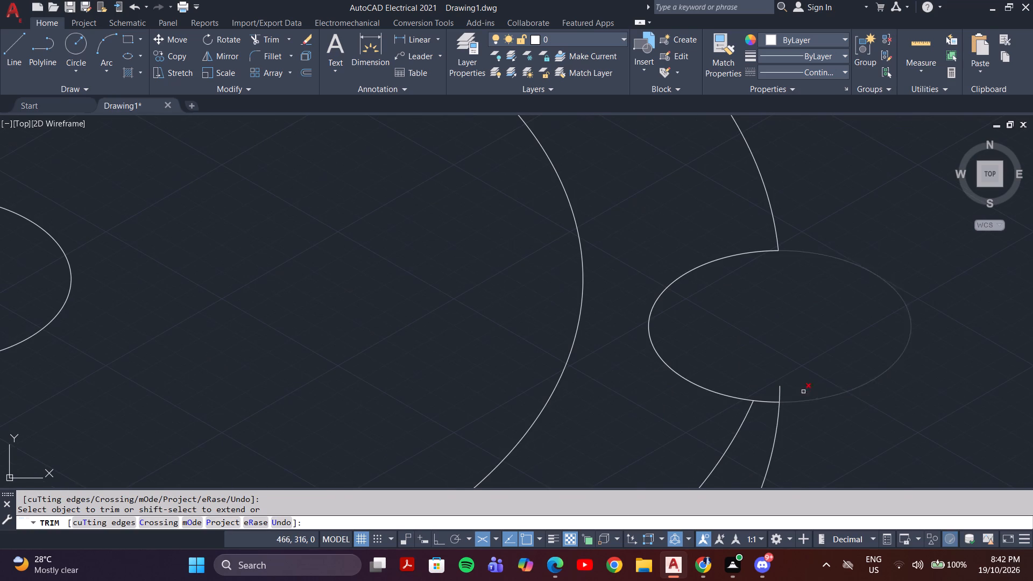
{"action": "left_click", "coordinate": [780, 390]}
Trim the upper flange's outer edges inside the small isocircle at its left quadrant.
{"action": "scroll", "coordinate": [780, 372], "scroll_direction": "down", "scroll_amount": 4}
{"action": "scroll", "coordinate": [498, 371], "scroll_direction": "up", "scroll_amount": 5}
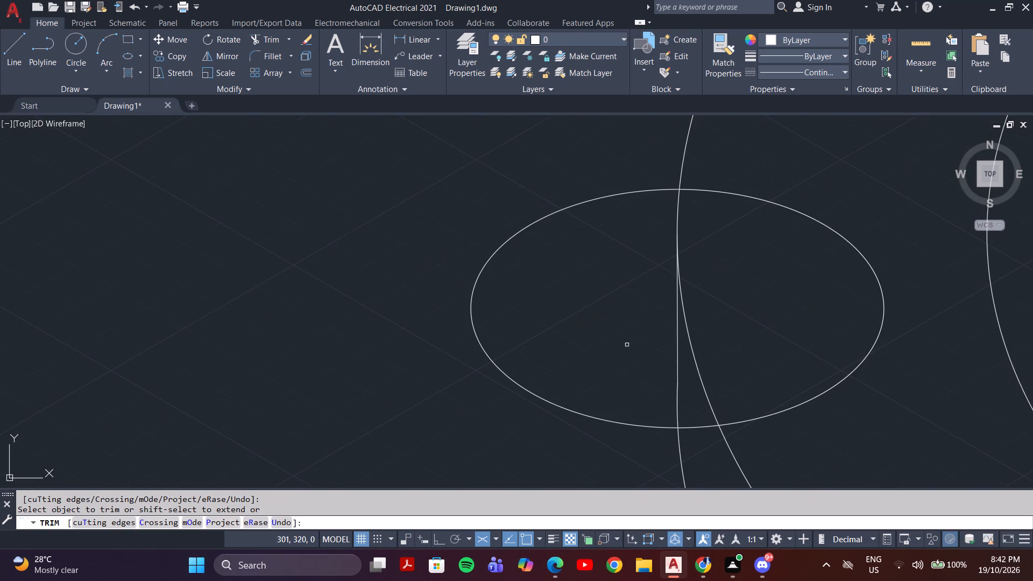
{"action": "left_click_drag", "start_coordinate": [734, 338], "coordinate": [658, 339]}
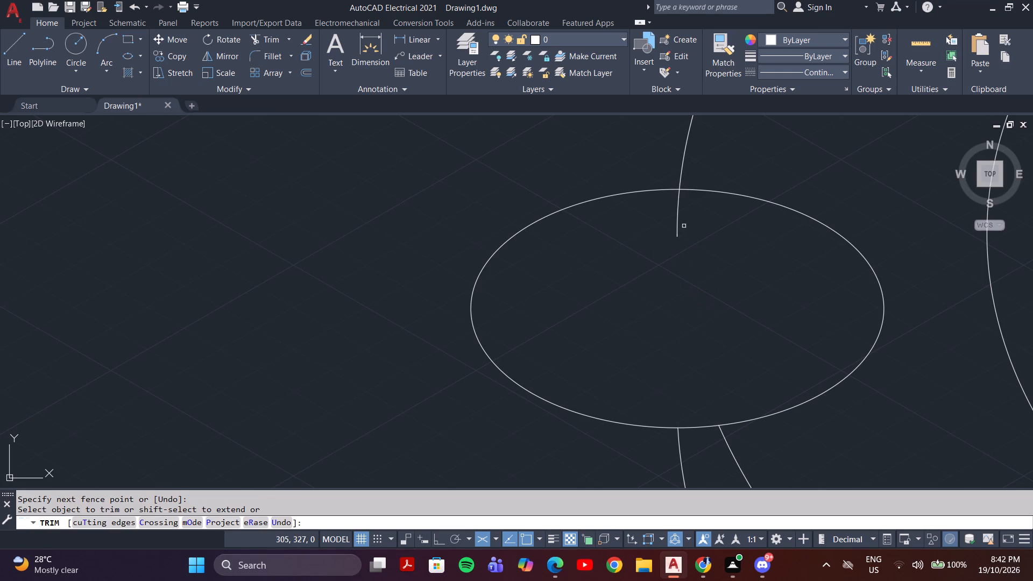
{"action": "left_click", "coordinate": [677, 224]}
{"action": "left_click", "coordinate": [677, 236]}
{"action": "scroll", "coordinate": [696, 268], "scroll_direction": "down", "scroll_amount": 6}
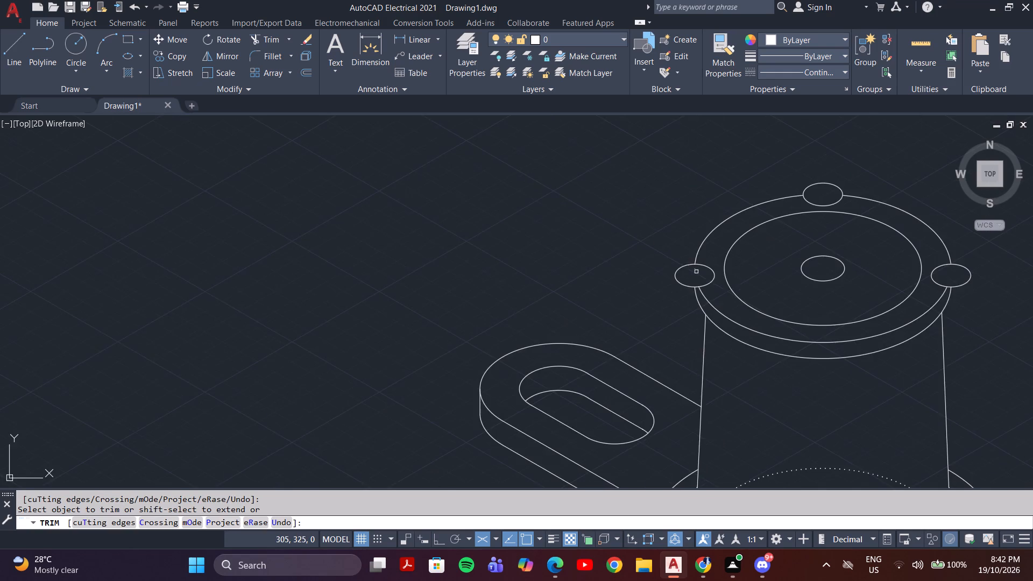
{"action": "scroll", "coordinate": [690, 267], "scroll_direction": "up", "scroll_amount": 5}
{"action": "left_click", "coordinate": [708, 281]}
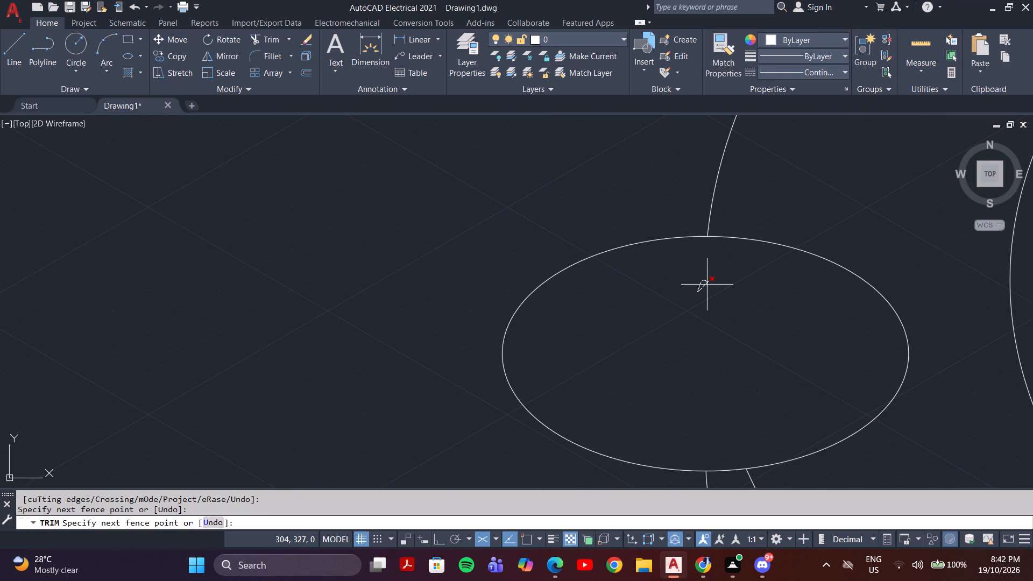
{"action": "scroll", "coordinate": [707, 285], "scroll_direction": "down", "scroll_amount": 5}
{"action": "scroll", "coordinate": [706, 287], "scroll_direction": "up", "scroll_amount": 5}
{"action": "scroll", "coordinate": [666, 308], "scroll_direction": "down", "scroll_amount": 5}
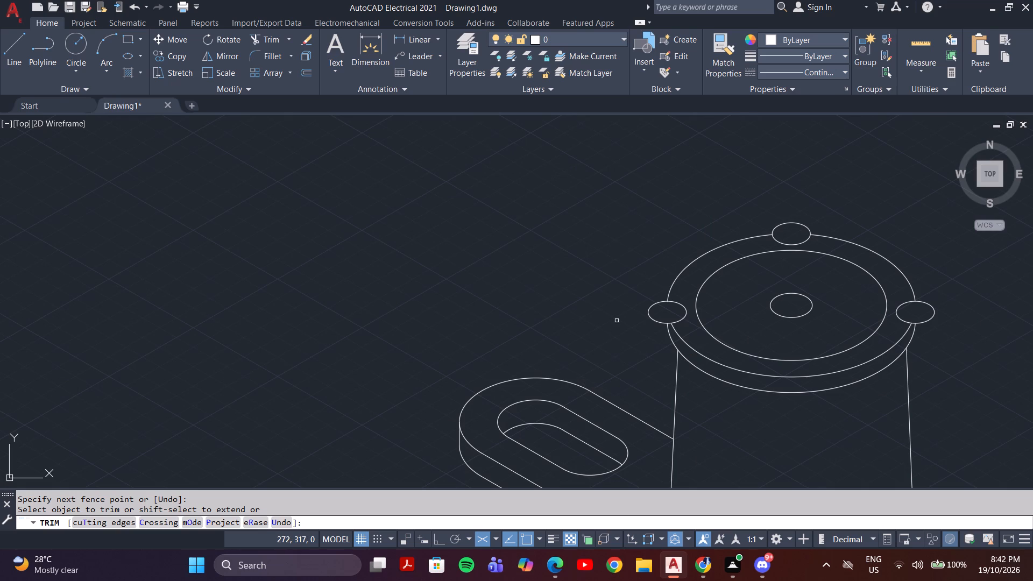
{"action": "key", "text": "Escape"}
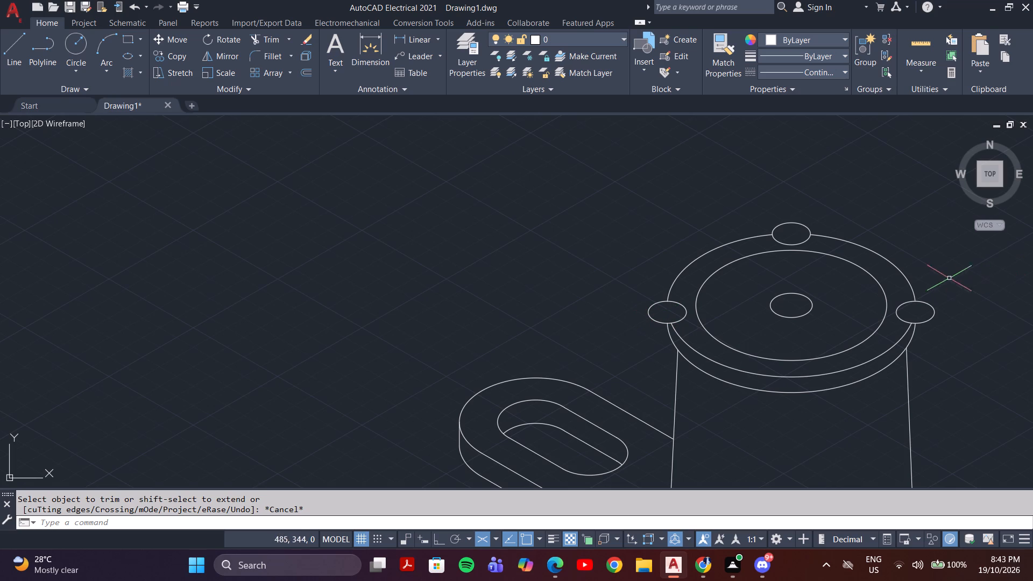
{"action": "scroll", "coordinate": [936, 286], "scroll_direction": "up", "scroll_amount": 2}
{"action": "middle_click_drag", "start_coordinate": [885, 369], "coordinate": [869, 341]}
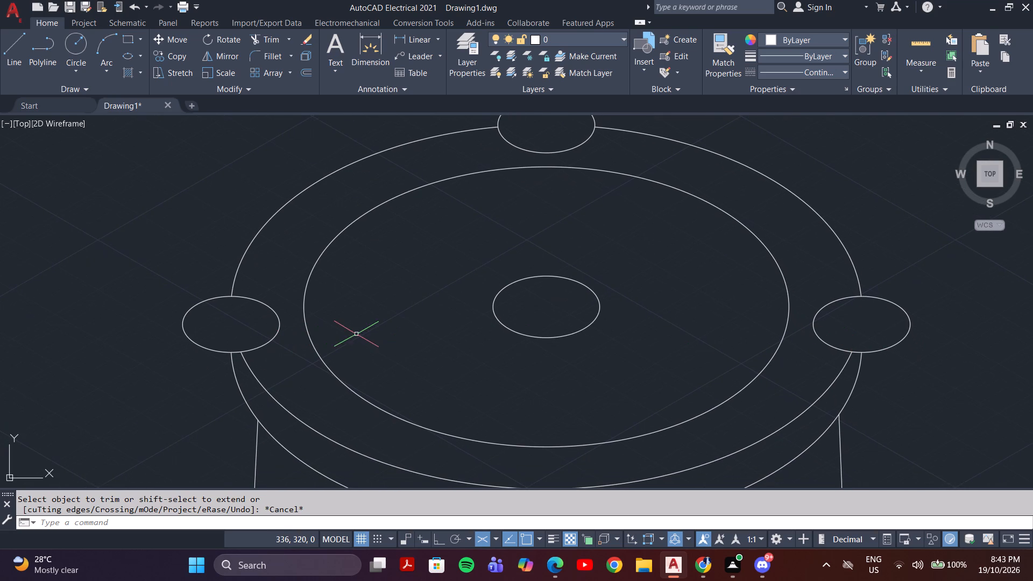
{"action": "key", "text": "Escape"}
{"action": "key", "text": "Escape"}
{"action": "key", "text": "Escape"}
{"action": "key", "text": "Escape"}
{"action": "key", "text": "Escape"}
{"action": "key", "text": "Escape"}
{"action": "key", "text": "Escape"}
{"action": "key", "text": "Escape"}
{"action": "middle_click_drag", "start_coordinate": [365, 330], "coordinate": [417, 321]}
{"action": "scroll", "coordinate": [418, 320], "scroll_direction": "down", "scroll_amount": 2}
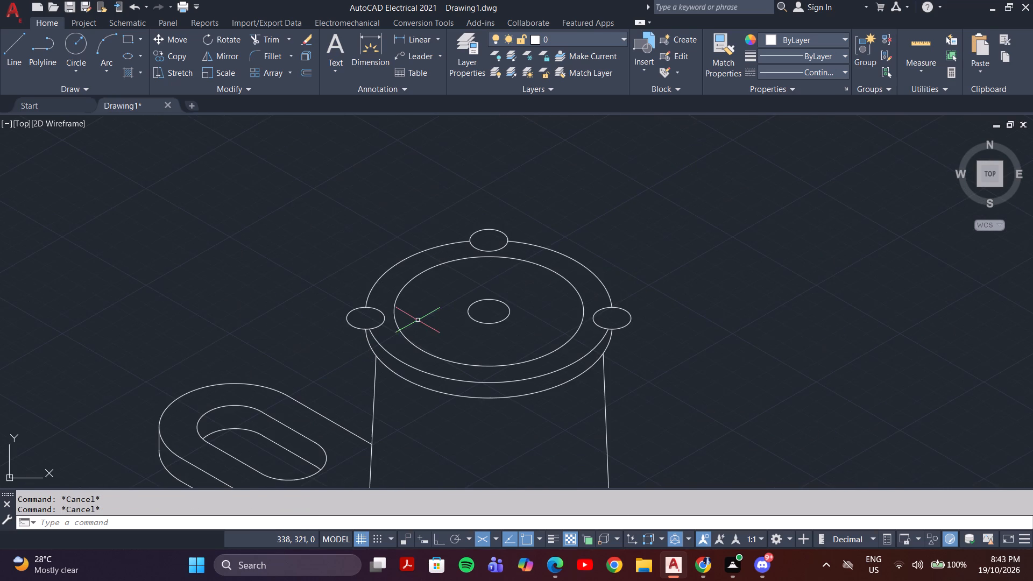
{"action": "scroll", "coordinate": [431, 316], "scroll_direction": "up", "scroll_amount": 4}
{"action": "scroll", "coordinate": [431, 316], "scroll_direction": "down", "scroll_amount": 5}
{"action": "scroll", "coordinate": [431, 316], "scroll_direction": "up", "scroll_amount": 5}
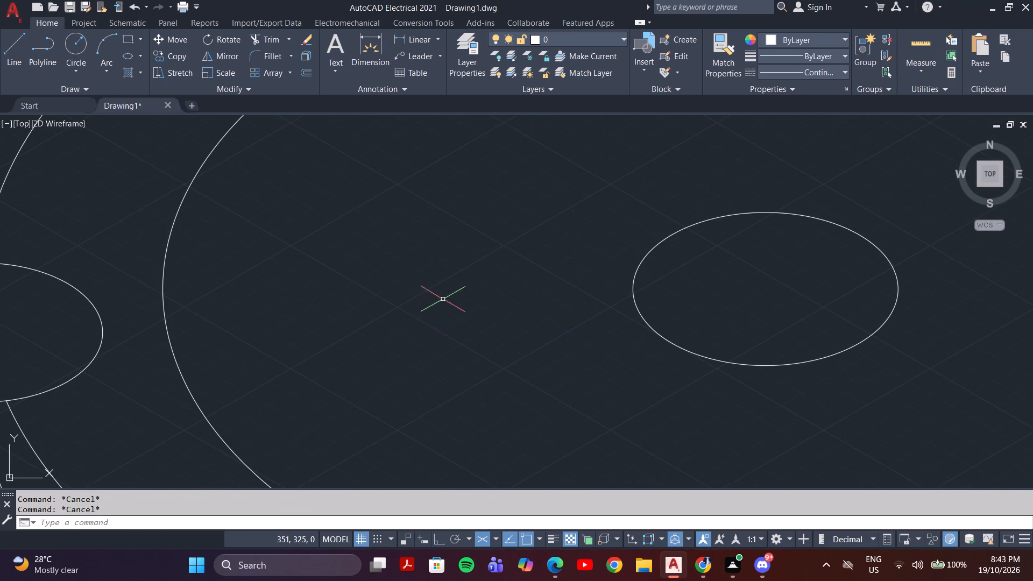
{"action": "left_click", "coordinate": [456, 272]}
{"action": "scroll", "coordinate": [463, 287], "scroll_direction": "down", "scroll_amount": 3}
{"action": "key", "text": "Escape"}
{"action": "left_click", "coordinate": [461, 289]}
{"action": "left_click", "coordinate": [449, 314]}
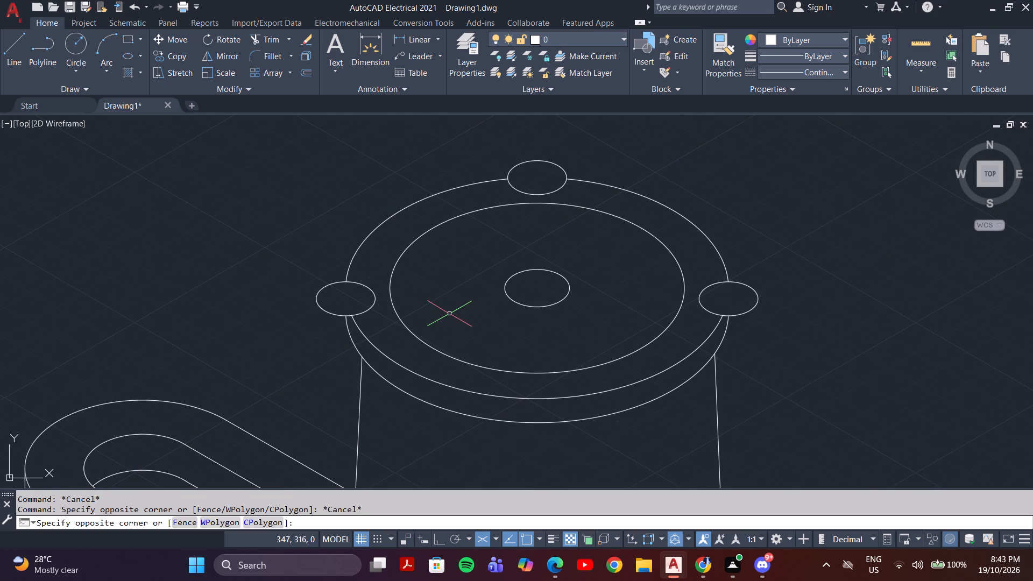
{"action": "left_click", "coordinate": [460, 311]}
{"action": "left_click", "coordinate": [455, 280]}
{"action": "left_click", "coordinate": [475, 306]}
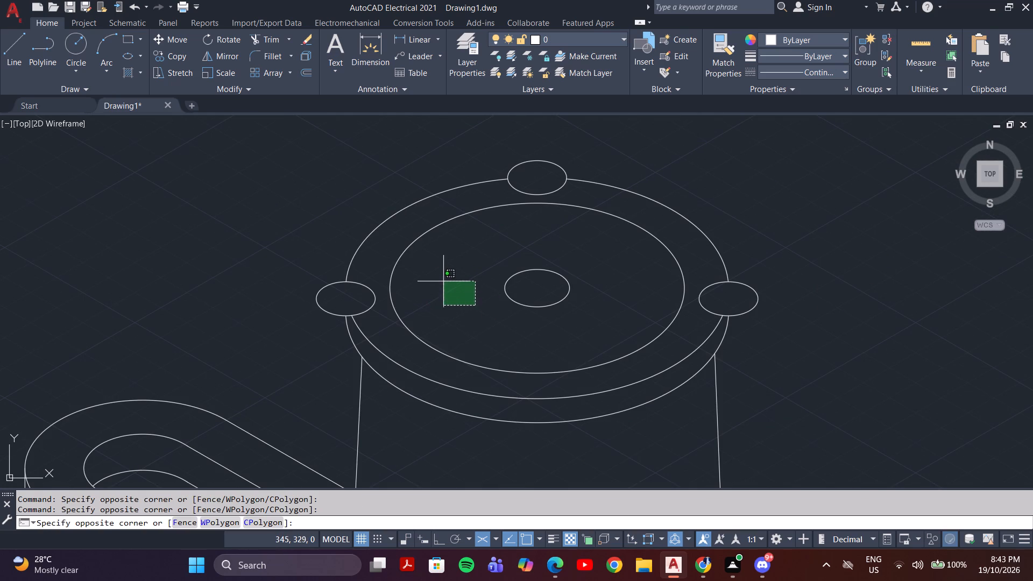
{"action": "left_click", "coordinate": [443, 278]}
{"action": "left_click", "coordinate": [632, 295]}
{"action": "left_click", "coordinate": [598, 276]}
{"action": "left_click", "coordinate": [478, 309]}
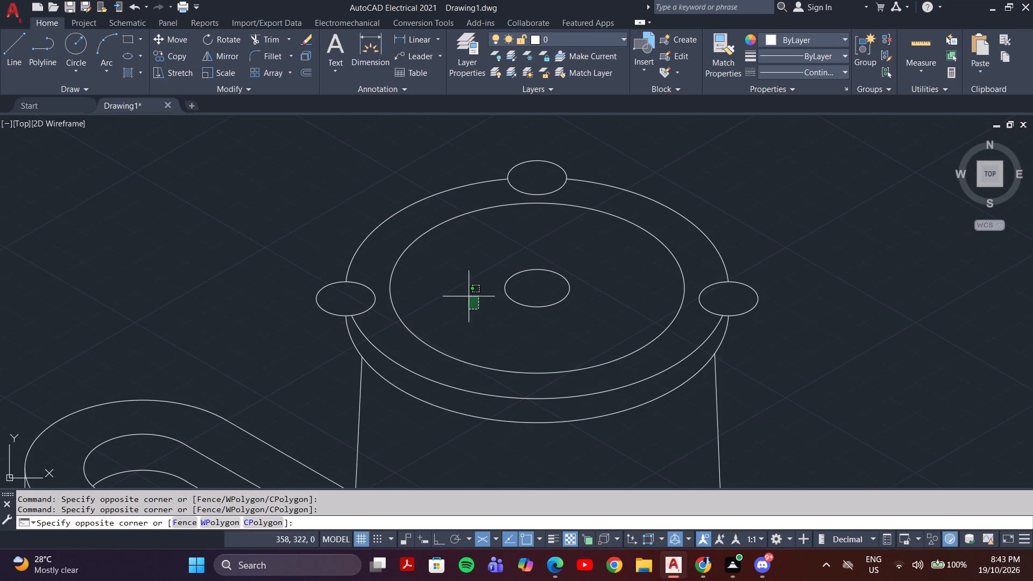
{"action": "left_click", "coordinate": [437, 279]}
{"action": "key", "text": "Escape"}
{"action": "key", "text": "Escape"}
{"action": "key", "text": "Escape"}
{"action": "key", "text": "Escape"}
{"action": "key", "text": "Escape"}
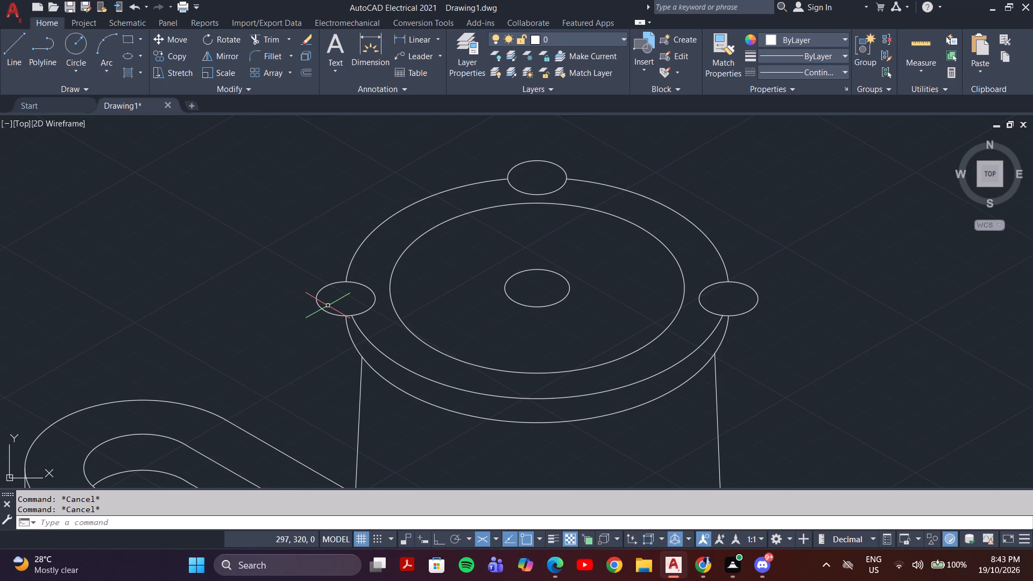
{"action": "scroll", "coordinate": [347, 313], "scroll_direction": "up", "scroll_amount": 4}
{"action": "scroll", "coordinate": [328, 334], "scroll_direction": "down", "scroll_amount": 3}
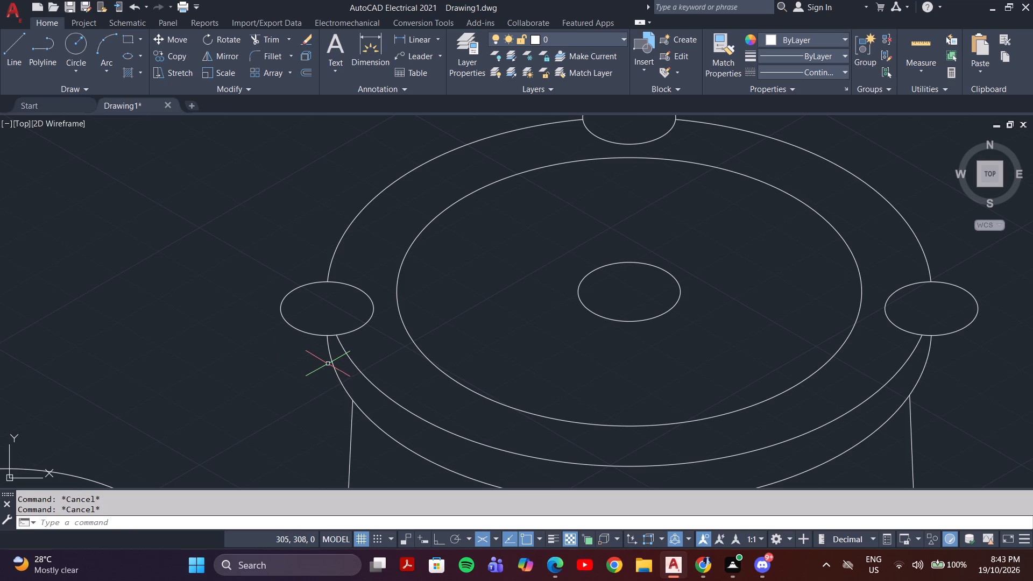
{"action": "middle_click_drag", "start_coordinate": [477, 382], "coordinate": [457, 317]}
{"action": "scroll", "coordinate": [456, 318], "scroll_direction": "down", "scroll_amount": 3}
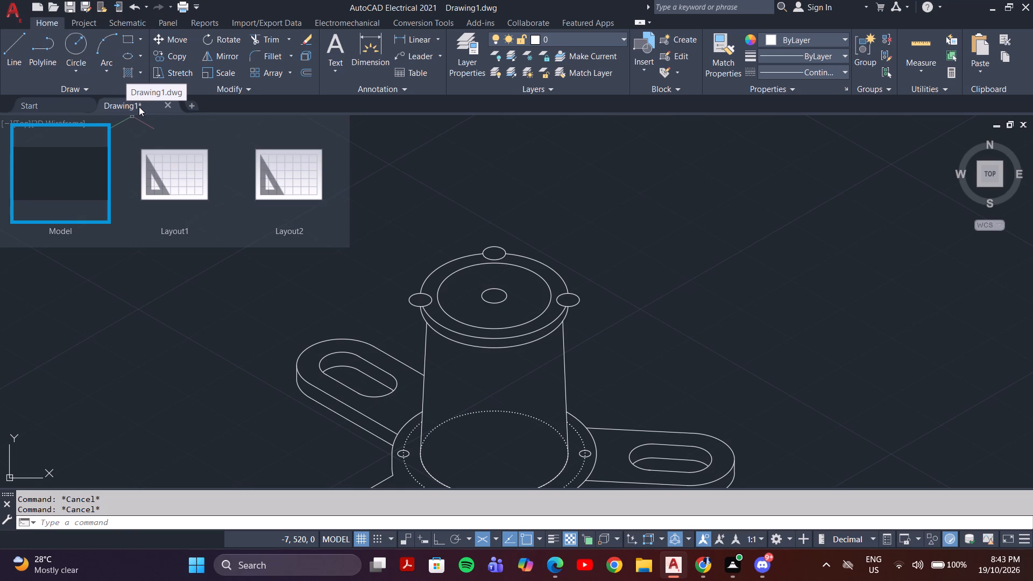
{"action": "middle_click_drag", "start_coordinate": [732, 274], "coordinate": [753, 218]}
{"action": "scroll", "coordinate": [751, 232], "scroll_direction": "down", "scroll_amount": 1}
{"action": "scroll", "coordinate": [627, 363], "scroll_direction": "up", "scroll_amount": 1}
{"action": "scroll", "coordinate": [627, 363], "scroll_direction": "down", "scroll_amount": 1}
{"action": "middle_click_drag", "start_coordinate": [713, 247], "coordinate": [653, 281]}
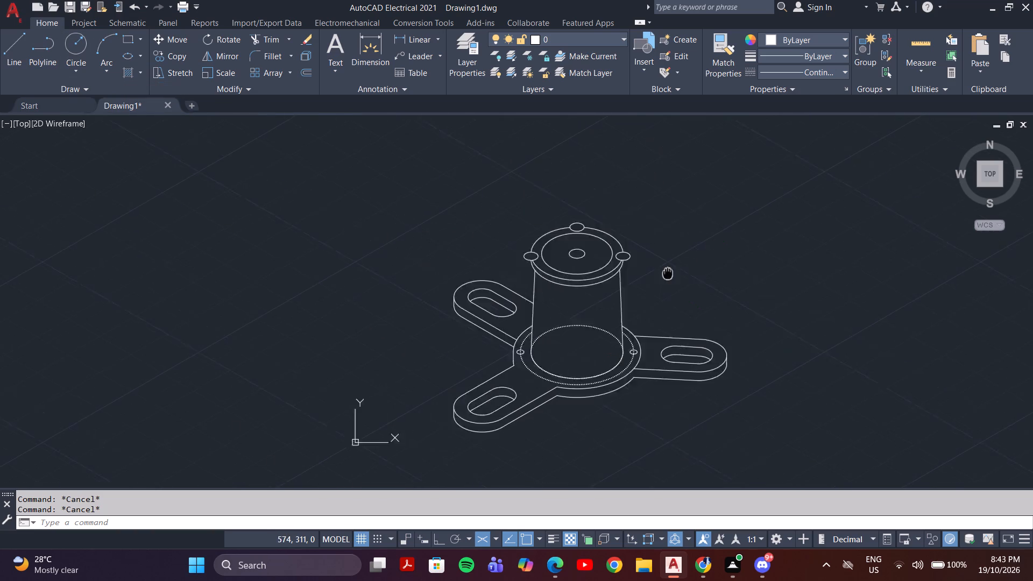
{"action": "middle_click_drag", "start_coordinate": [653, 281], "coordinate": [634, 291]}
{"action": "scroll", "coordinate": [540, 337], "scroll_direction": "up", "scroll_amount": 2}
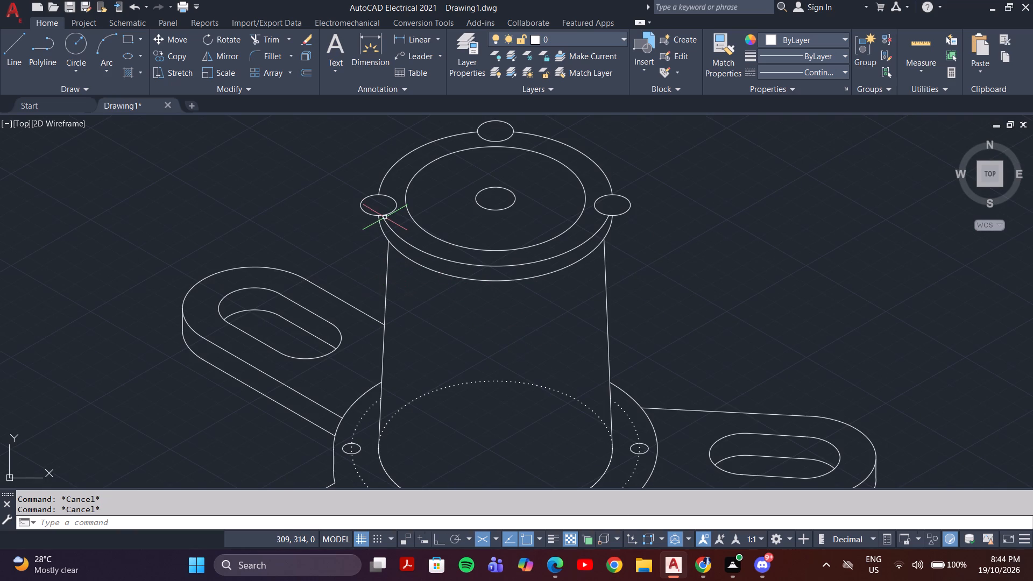
Copy the small isocircle at the upper flange's left quadrant 10 mm straight down from its centre.
{"action": "left_click", "coordinate": [368, 212]}
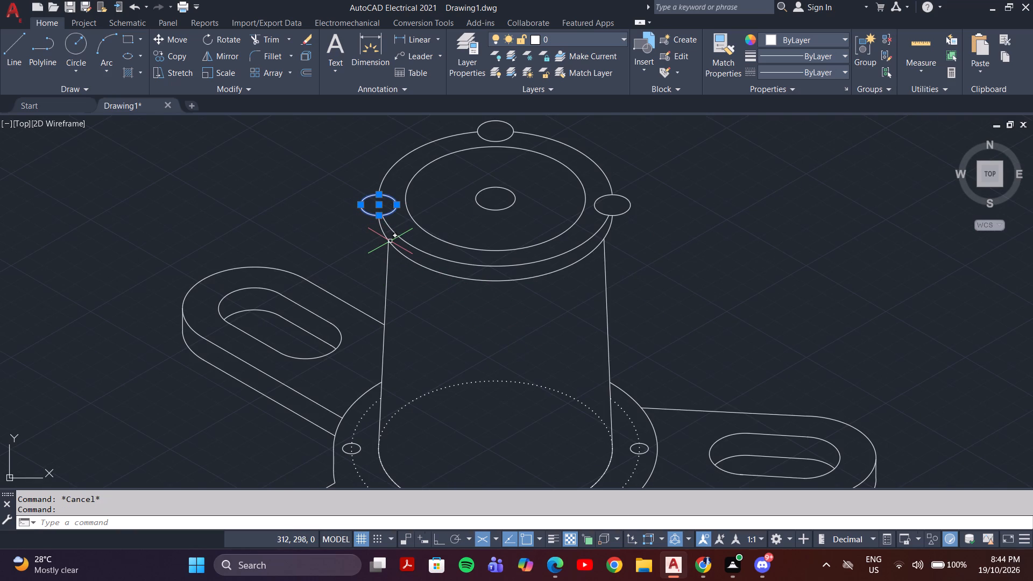
{"action": "type", "text": "co"}
{"action": "key", "text": "Return"}
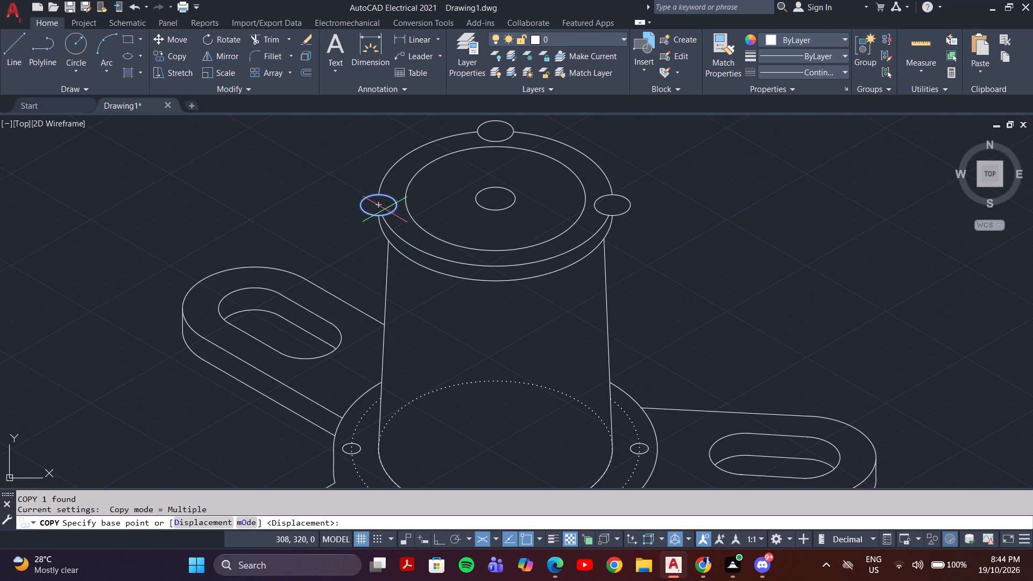
{"action": "left_click", "coordinate": [379, 205]}
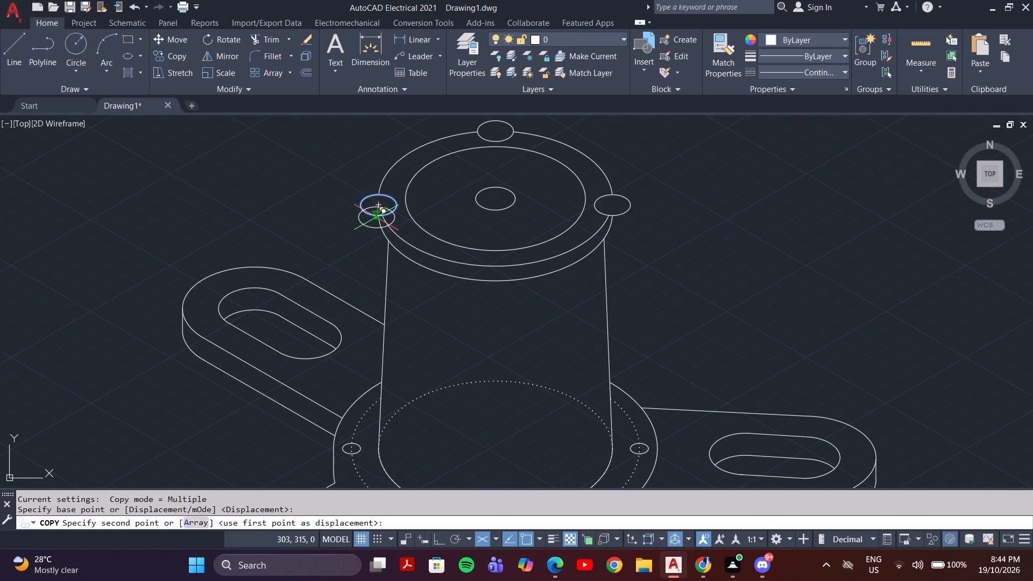
{"action": "scroll", "coordinate": [376, 217], "scroll_direction": "up", "scroll_amount": 4}
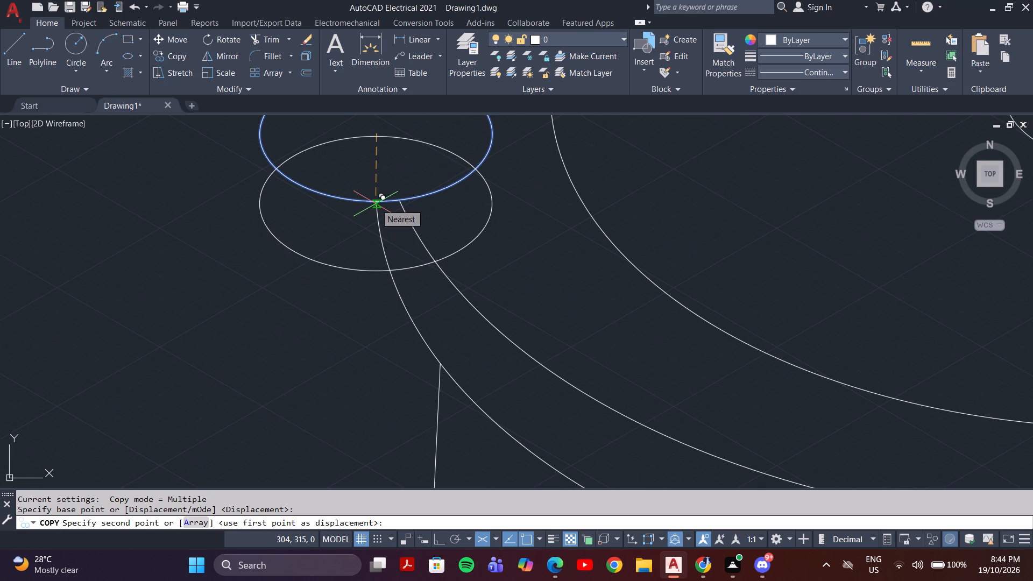
{"action": "key", "text": "1"}
{"action": "key", "text": "0"}
{"action": "key", "text": "Return"}
{"action": "scroll", "coordinate": [406, 194], "scroll_direction": "up", "scroll_amount": 4}
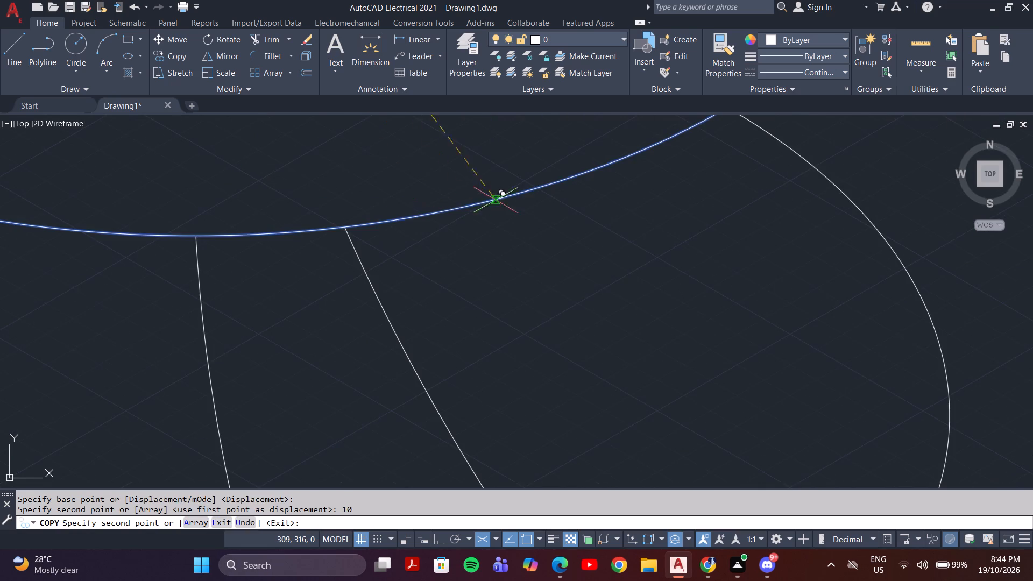
{"action": "key", "text": "Escape"}
Trim the flange edges inside the lower copied isocircle and its arc hidden behind the upper isocircle.
{"action": "scroll", "coordinate": [512, 209], "scroll_direction": "down", "scroll_amount": 7}
{"action": "middle_click_drag", "start_coordinate": [794, 224], "coordinate": [708, 256]}
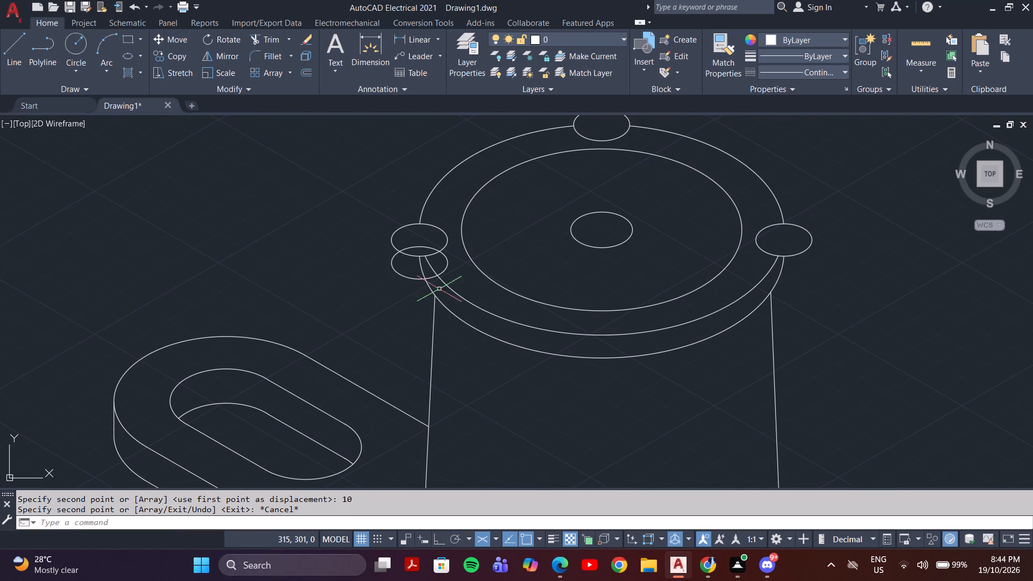
{"action": "type", "text": "tr"}
{"action": "key", "text": "Return"}
{"action": "left_click_drag", "start_coordinate": [433, 259], "coordinate": [414, 266]}
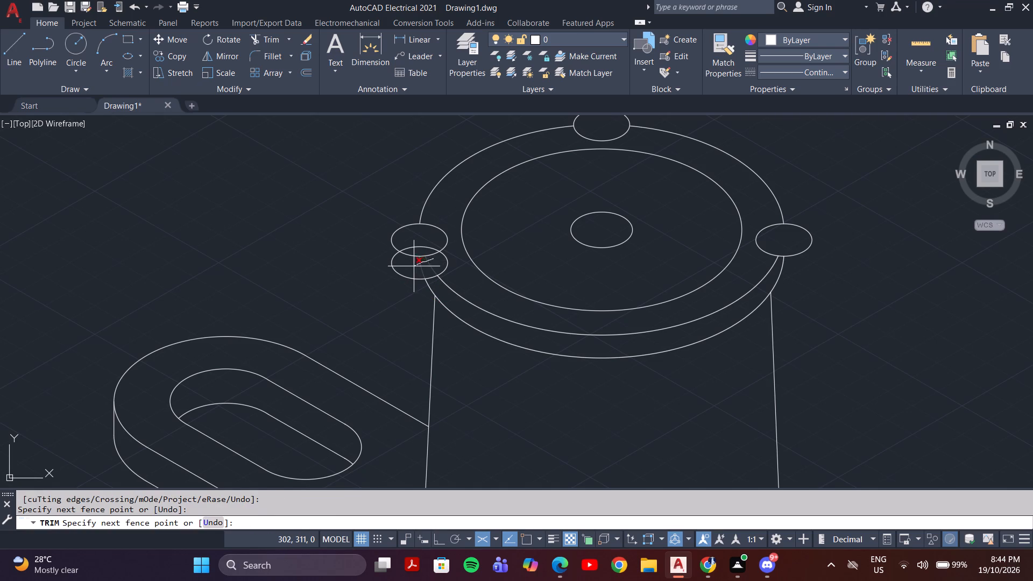
{"action": "left_click_drag", "start_coordinate": [414, 266], "coordinate": [413, 267]}
{"action": "left_click", "coordinate": [419, 249]}
{"action": "key", "text": "Escape"}
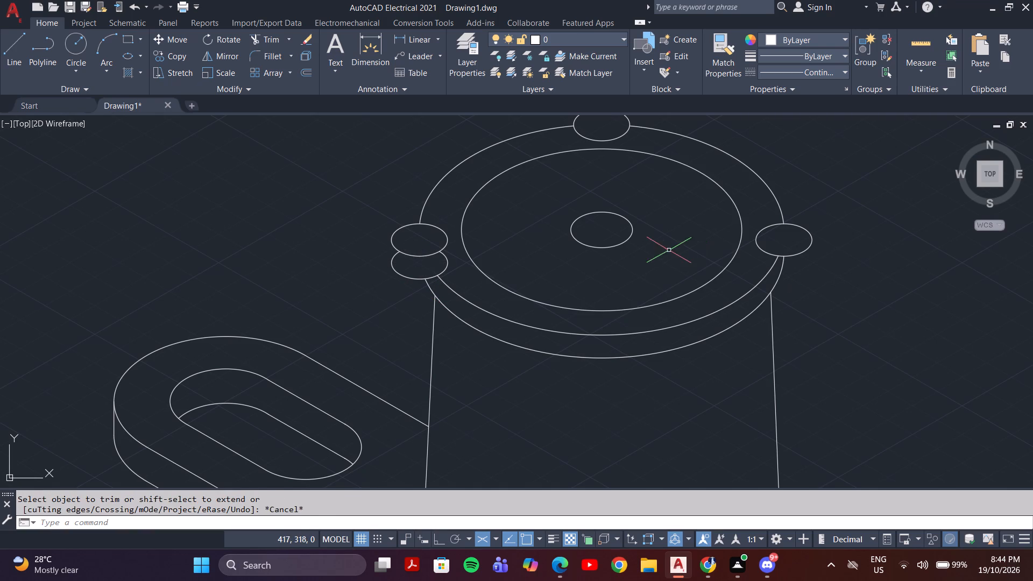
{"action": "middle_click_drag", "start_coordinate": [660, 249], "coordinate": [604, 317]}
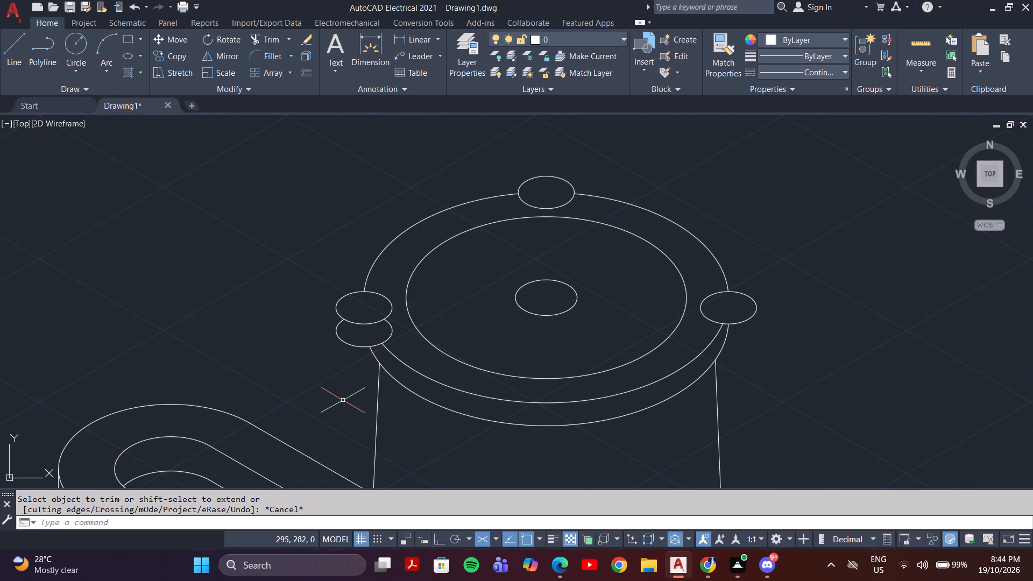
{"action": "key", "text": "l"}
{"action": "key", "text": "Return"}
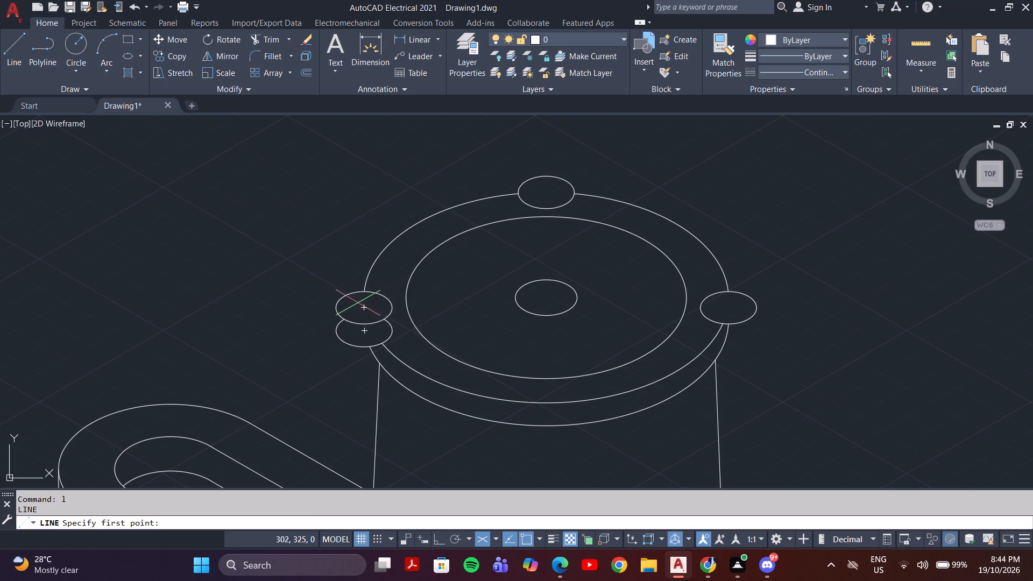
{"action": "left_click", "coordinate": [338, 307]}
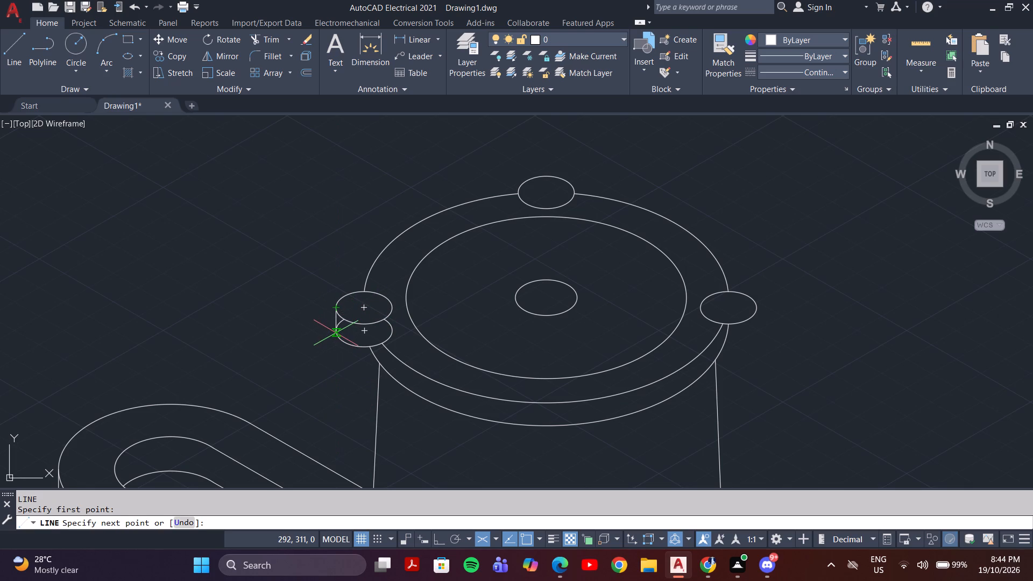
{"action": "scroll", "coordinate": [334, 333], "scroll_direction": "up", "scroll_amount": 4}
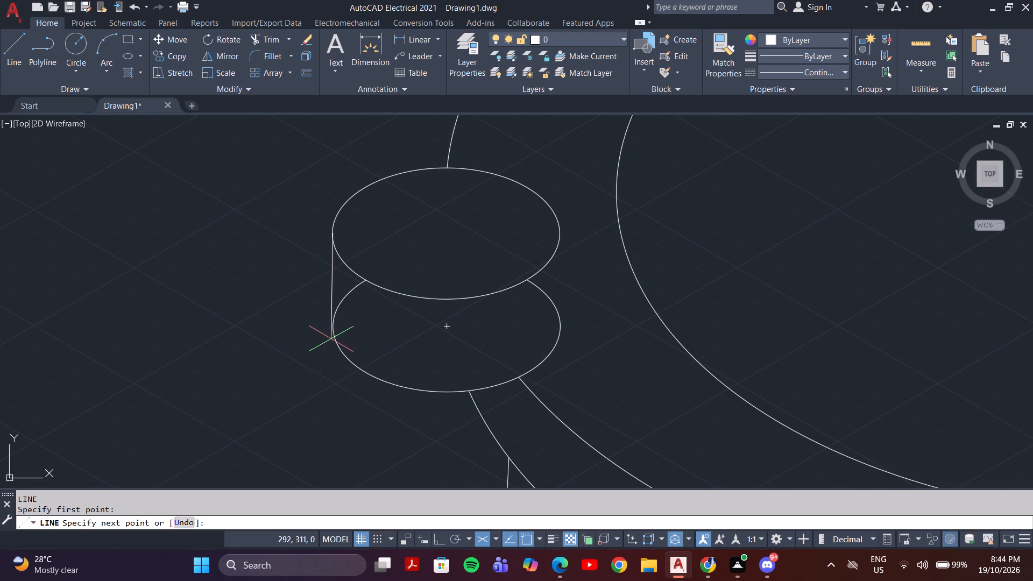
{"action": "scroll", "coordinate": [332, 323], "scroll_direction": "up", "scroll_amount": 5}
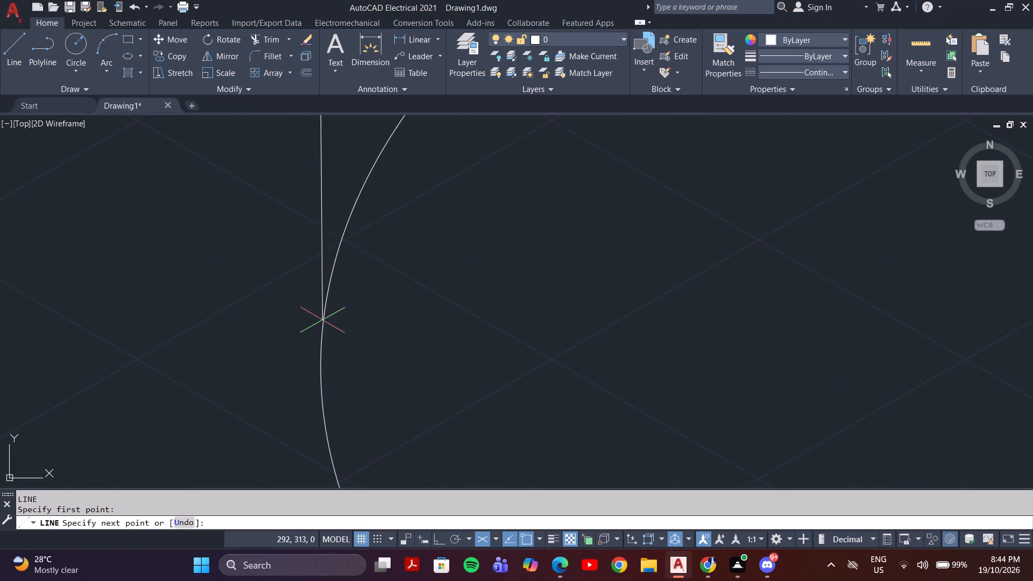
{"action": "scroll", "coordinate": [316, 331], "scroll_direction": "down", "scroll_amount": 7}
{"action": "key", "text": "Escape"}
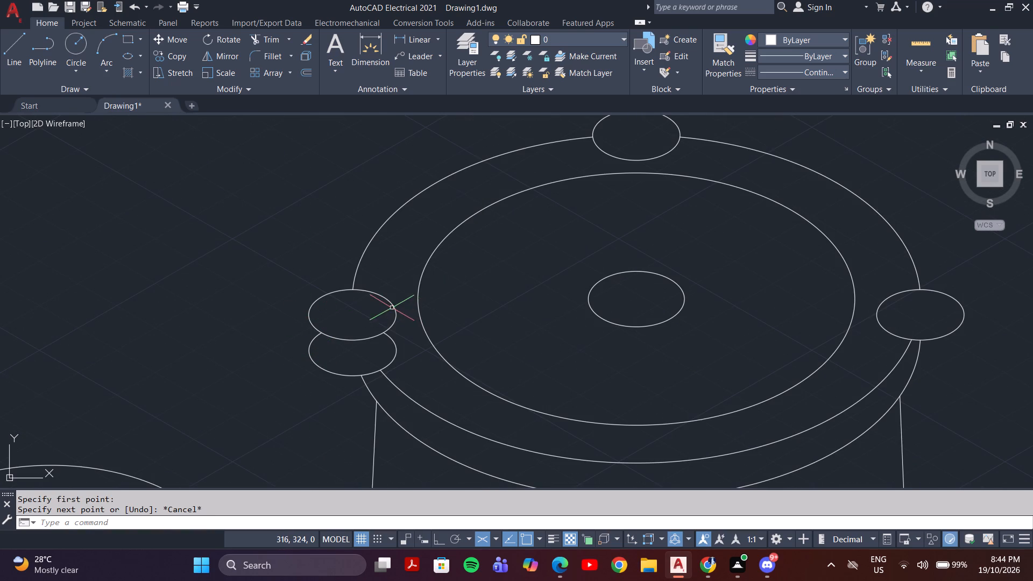
Draw vertical side lines joining the upper and lower isocircles at both sides of the upper flange's left lug.
{"action": "key", "text": "space"}
{"action": "left_click", "coordinate": [395, 314]}
{"action": "left_click", "coordinate": [397, 354]}
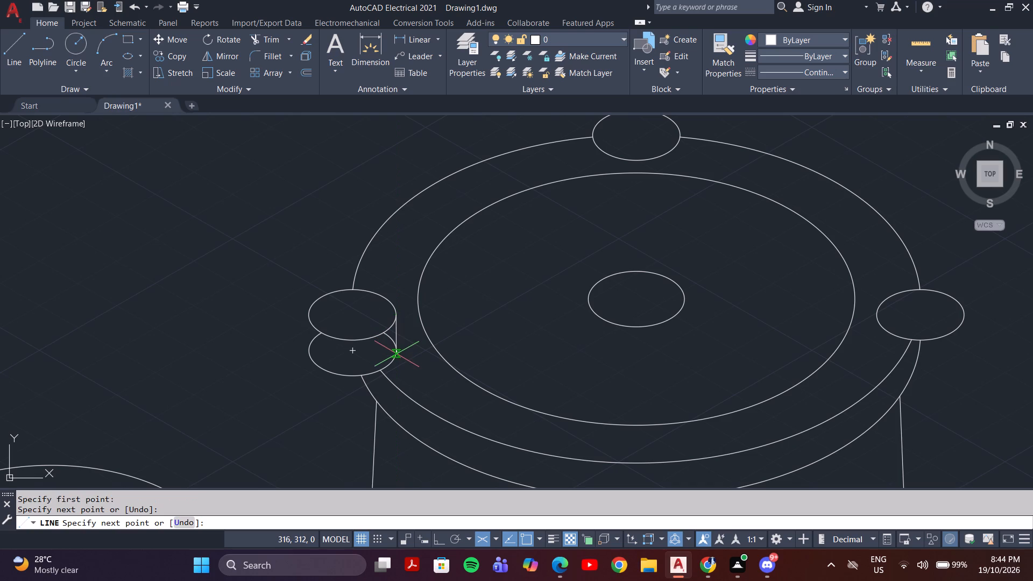
{"action": "key", "text": "space"}
{"action": "key", "text": "space"}
{"action": "left_click", "coordinate": [308, 315]}
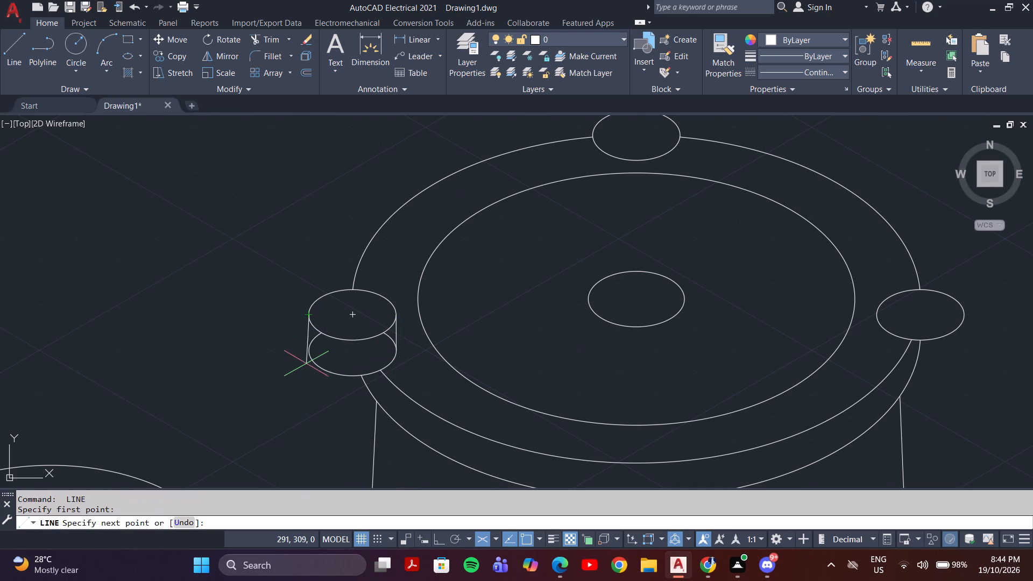
{"action": "left_click", "coordinate": [310, 348]}
{"action": "key", "text": "Escape"}
Trim the lower isocircle's leftover upper arcs between the side lines of the left lug, keeping the upper isocircle whole.
{"action": "scroll", "coordinate": [334, 356], "scroll_direction": "up", "scroll_amount": 2}
{"action": "scroll", "coordinate": [334, 356], "scroll_direction": "down", "scroll_amount": 2}
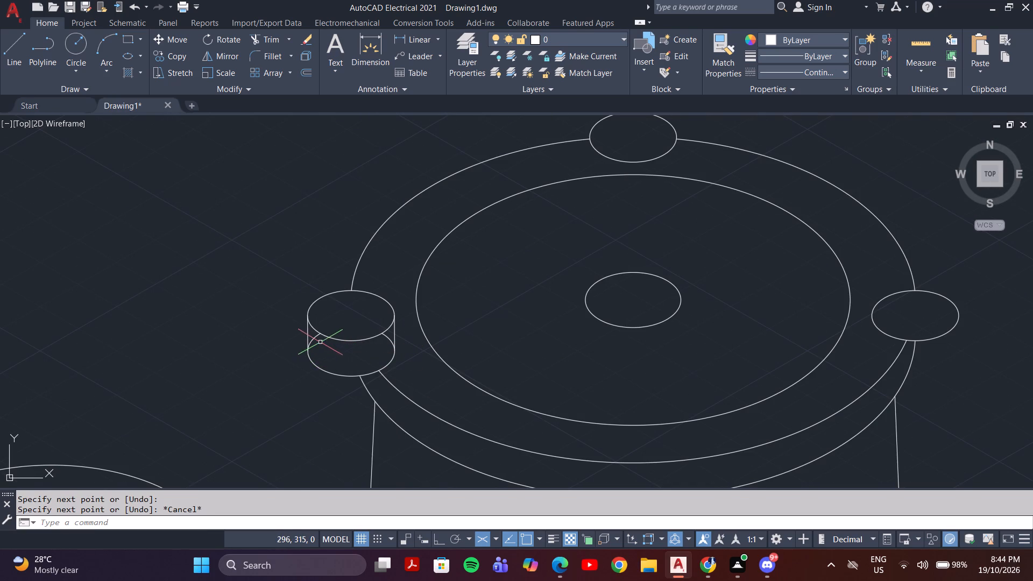
{"action": "type", "text": "tr"}
{"action": "key", "text": "Return"}
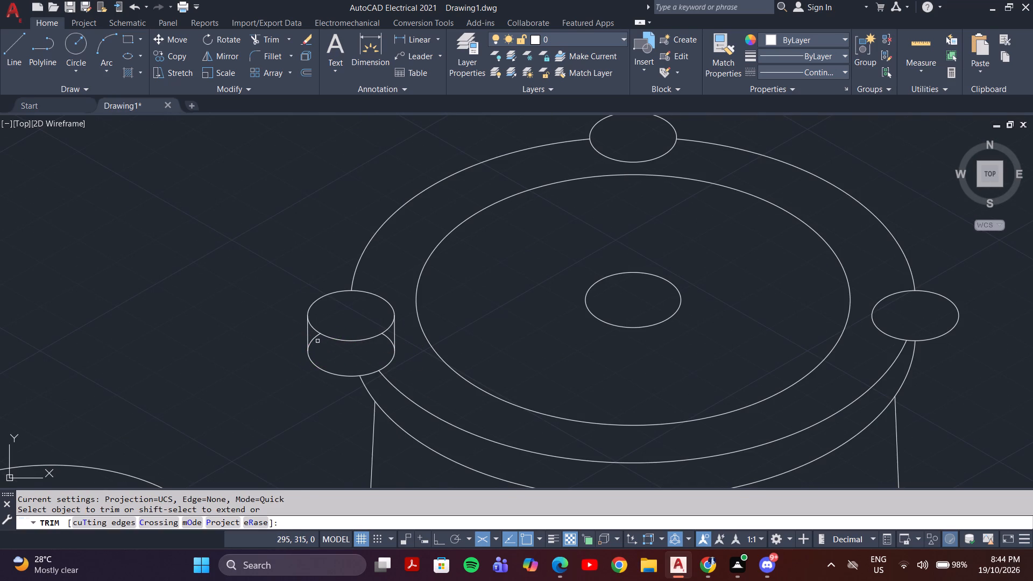
{"action": "left_click", "coordinate": [315, 339]}
{"action": "left_click", "coordinate": [388, 341]}
{"action": "left_click", "coordinate": [377, 335]}
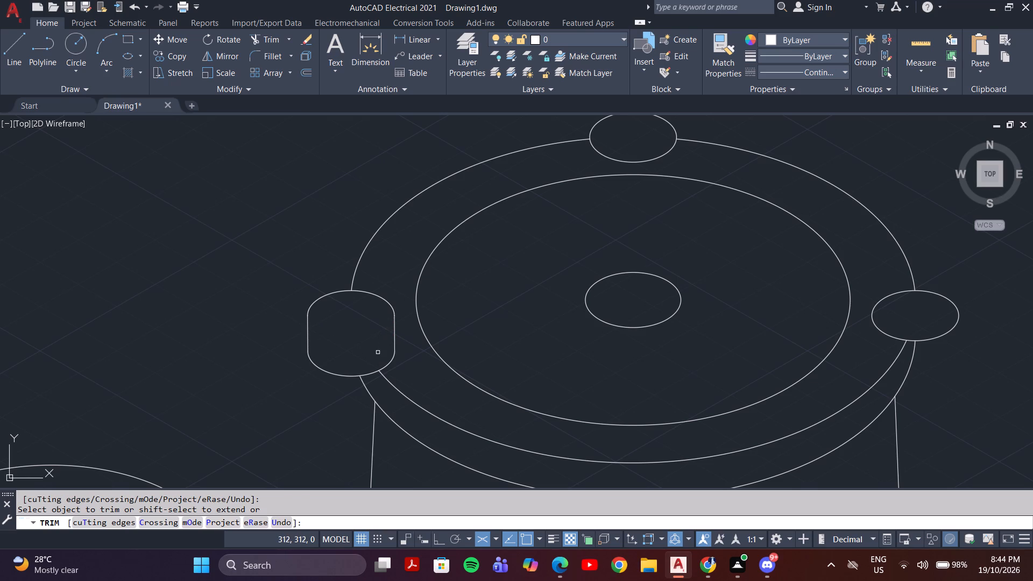
{"action": "key", "text": "ctrl+z"}
{"action": "scroll", "coordinate": [391, 348], "scroll_direction": "down", "scroll_amount": 2}
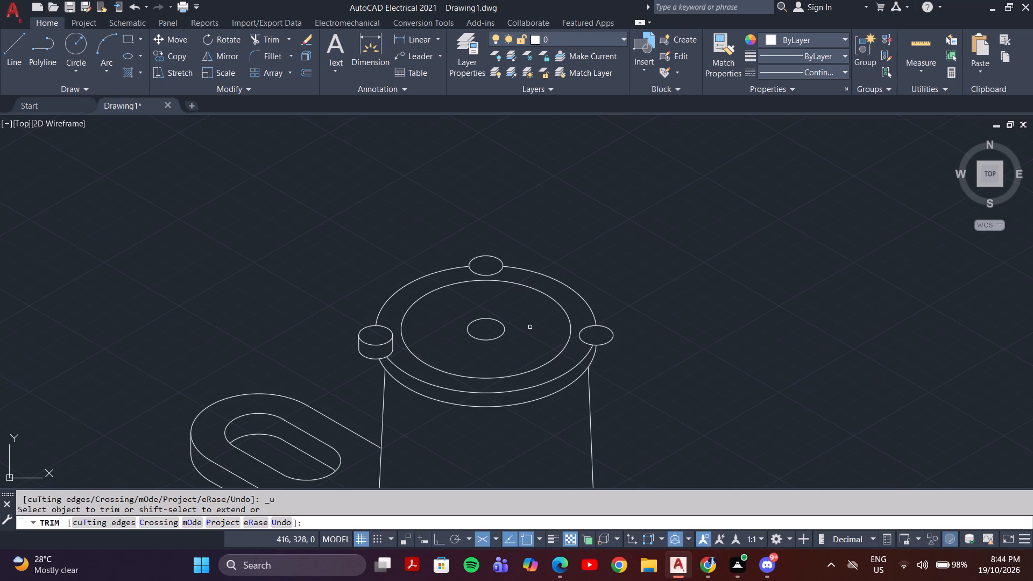
{"action": "scroll", "coordinate": [572, 327], "scroll_direction": "down", "scroll_amount": 3}
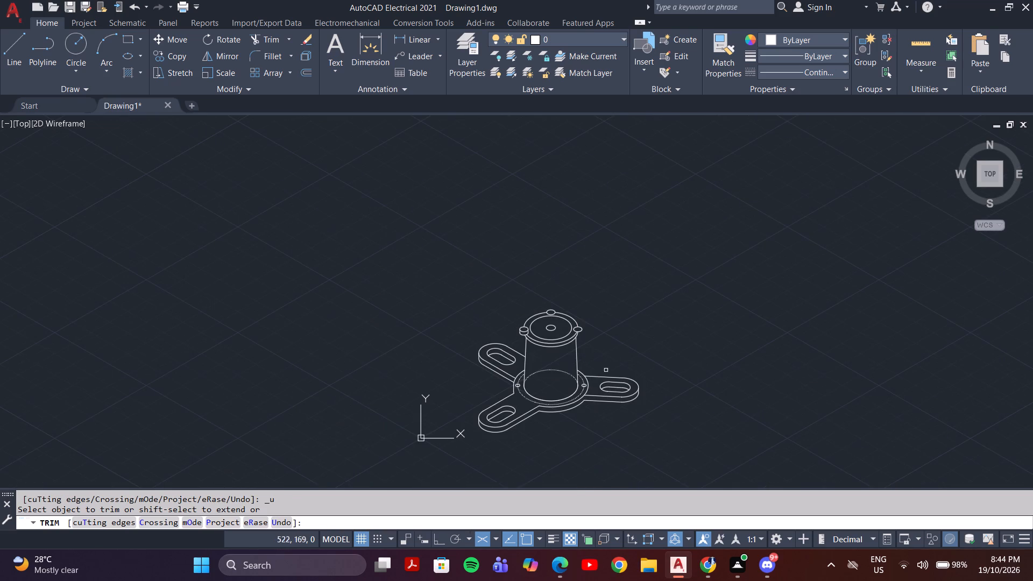
{"action": "middle_click_drag", "start_coordinate": [639, 337], "coordinate": [619, 305]}
{"action": "scroll", "coordinate": [564, 330], "scroll_direction": "up", "scroll_amount": 2}
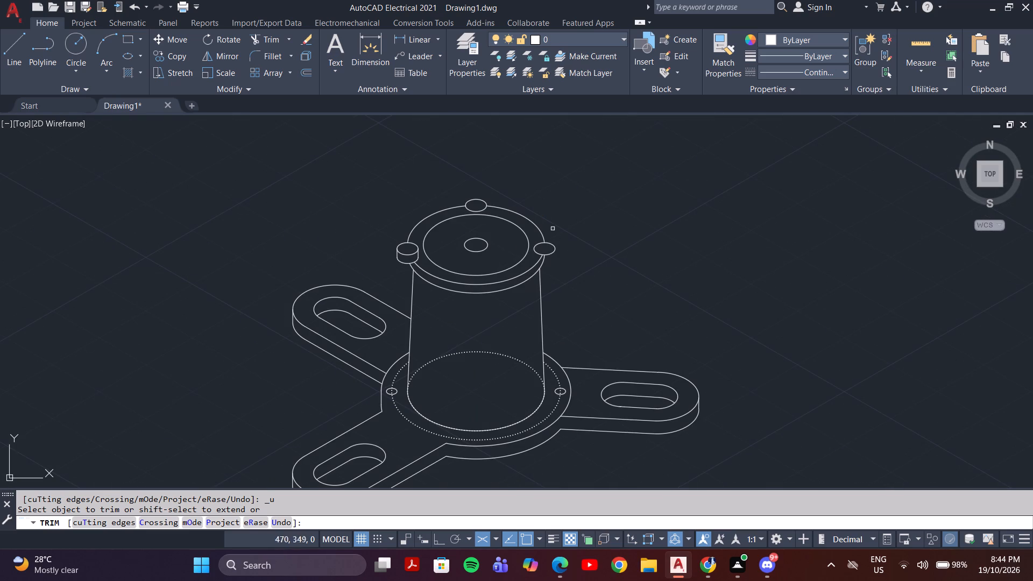
{"action": "key", "text": "Escape"}
Copy the complete left lug from its top centre to the centre of the isocircle at the upper flange's right quadrant.
{"action": "left_click", "coordinate": [416, 243]}
{"action": "scroll", "coordinate": [398, 260], "scroll_direction": "up", "scroll_amount": 3}
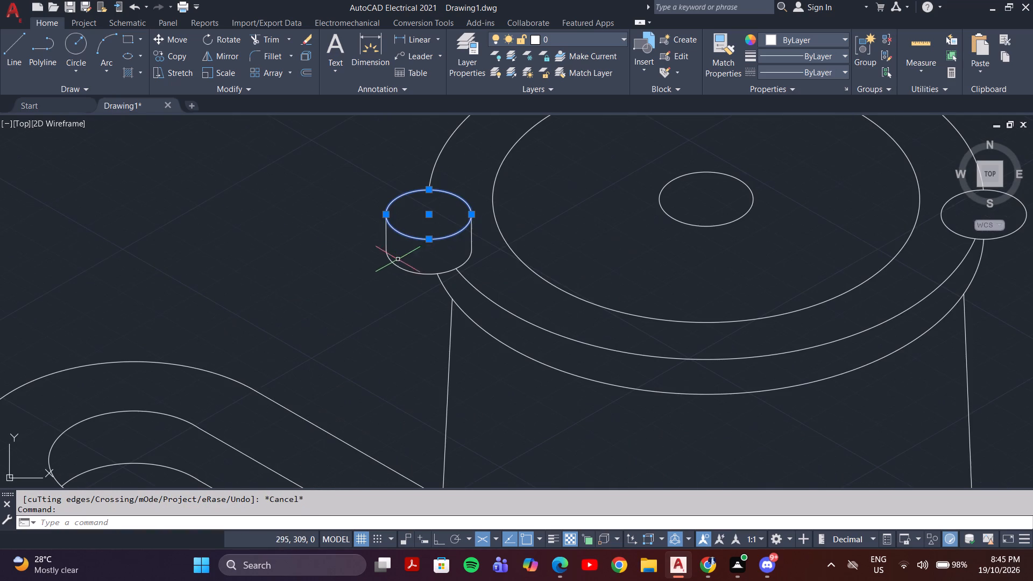
{"action": "left_click", "coordinate": [485, 234]}
{"action": "left_click", "coordinate": [371, 261]}
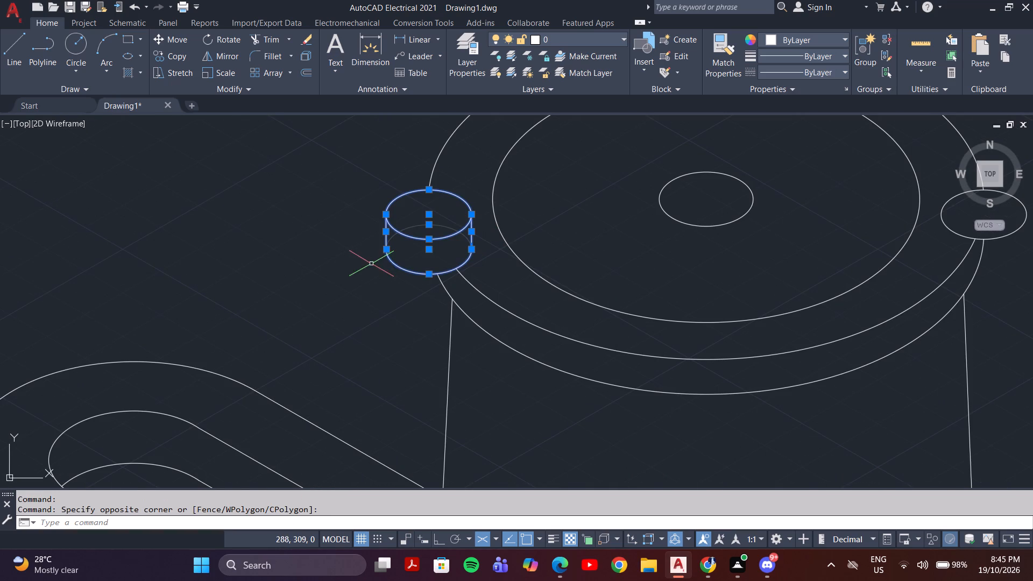
{"action": "type", "text": "co"}
{"action": "key", "text": "Return"}
{"action": "left_click", "coordinate": [427, 215]}
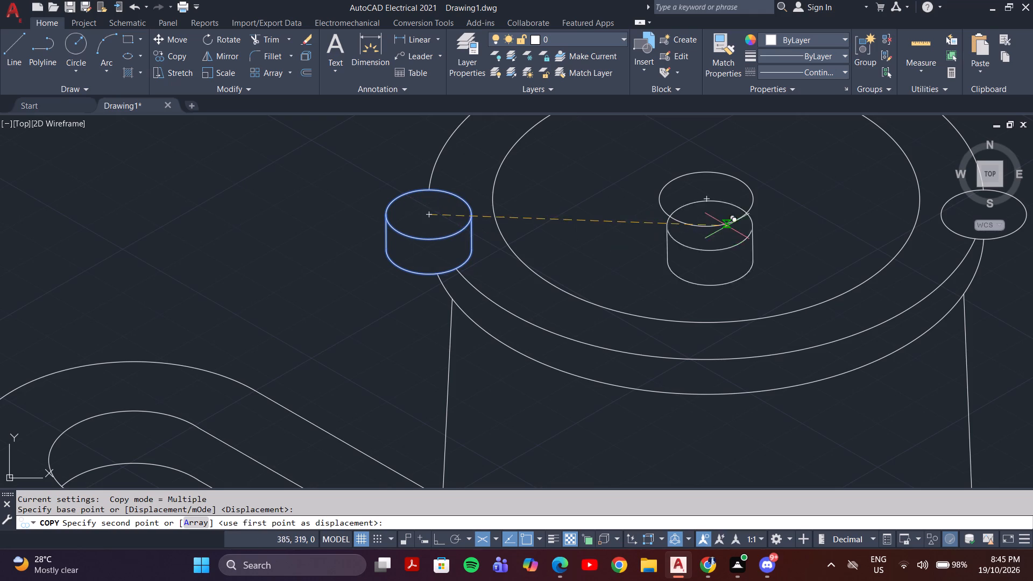
{"action": "middle_click_drag", "start_coordinate": [913, 236], "coordinate": [667, 277]}
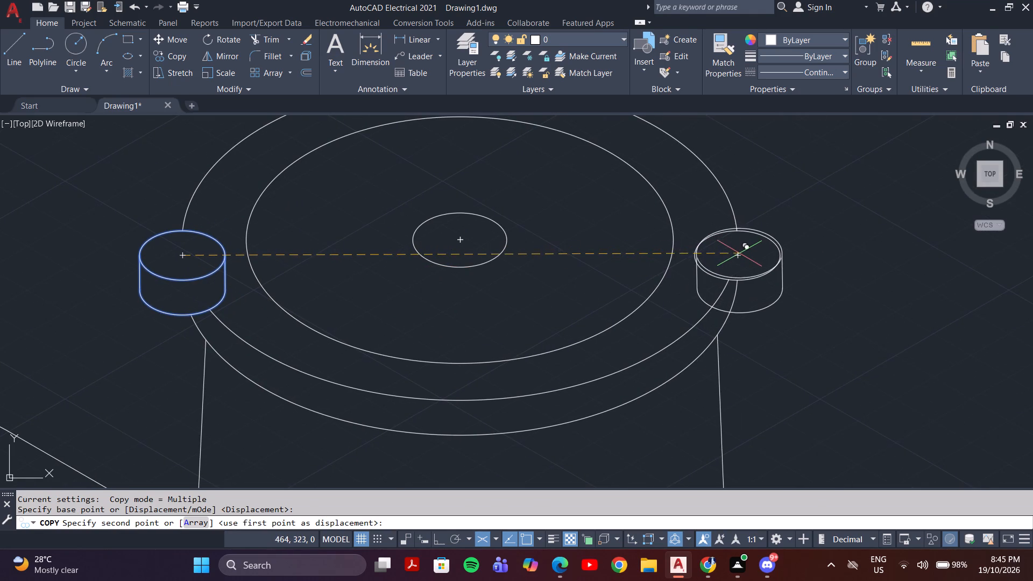
{"action": "left_click", "coordinate": [739, 256]}
{"action": "key", "text": "Escape"}
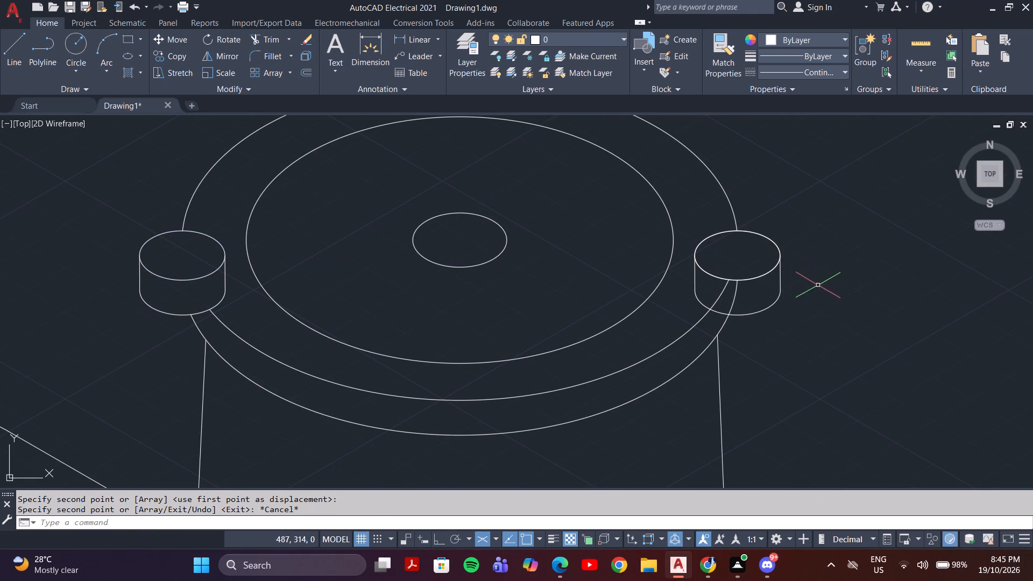
Trim the two upper-flange edges that run through the side of the copied right lug.
{"action": "type", "text": "tr"}
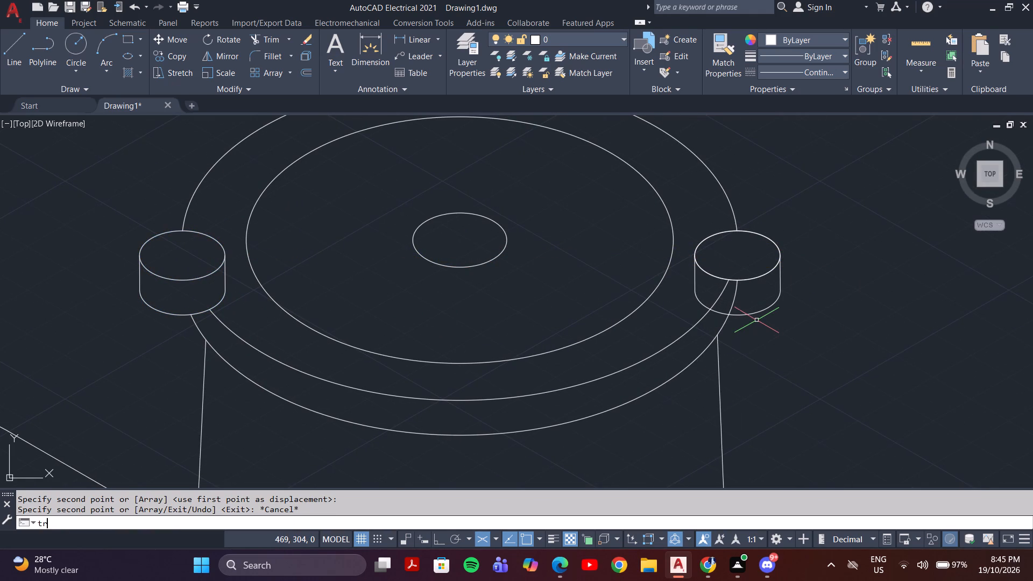
{"action": "key", "text": "Return"}
{"action": "left_click_drag", "start_coordinate": [744, 296], "coordinate": [715, 287]}
{"action": "scroll", "coordinate": [725, 291], "scroll_direction": "down", "scroll_amount": 2}
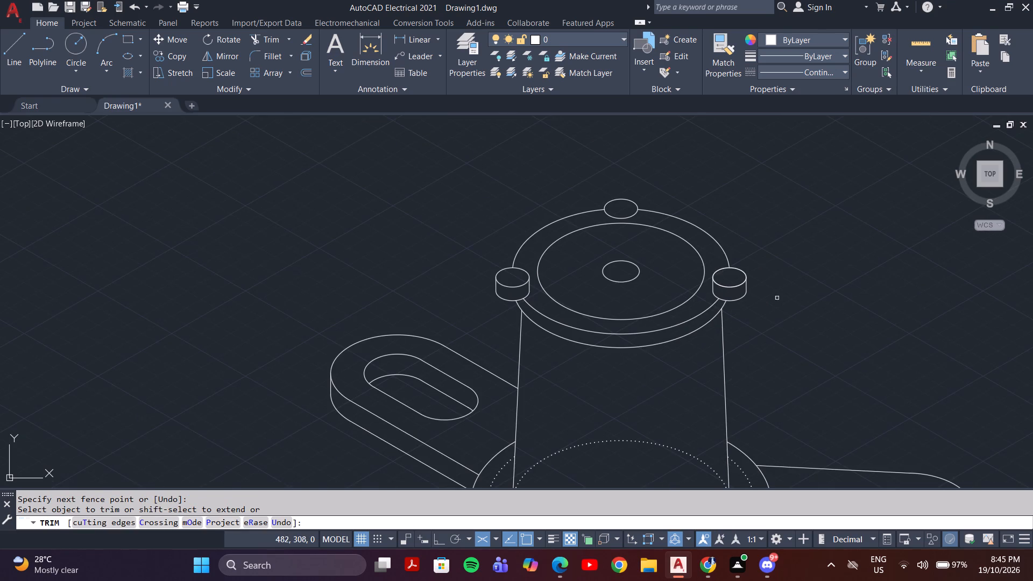
{"action": "middle_click_drag", "start_coordinate": [787, 301], "coordinate": [748, 286]}
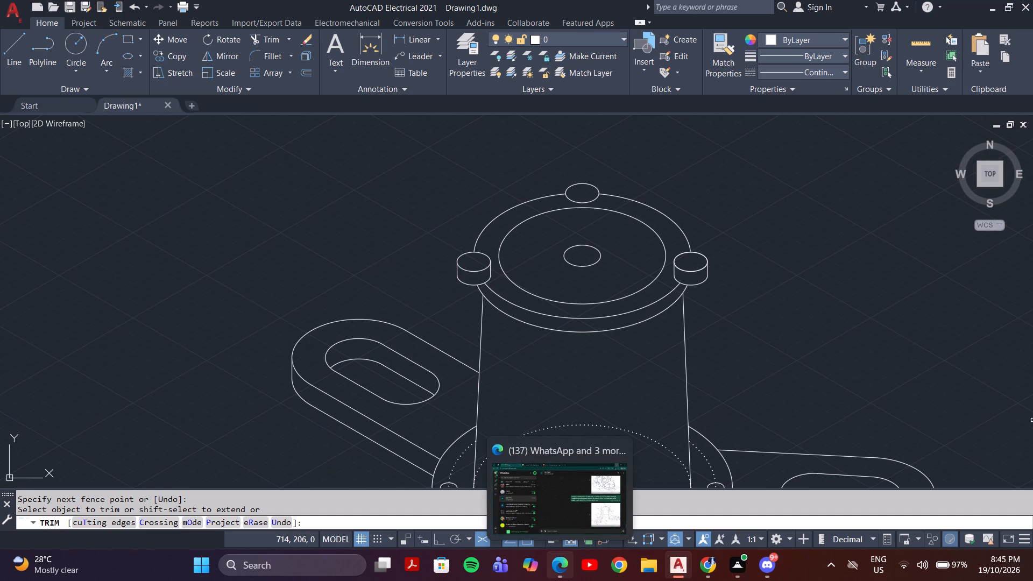
{"action": "middle_click_drag", "start_coordinate": [645, 350], "coordinate": [557, 286]}
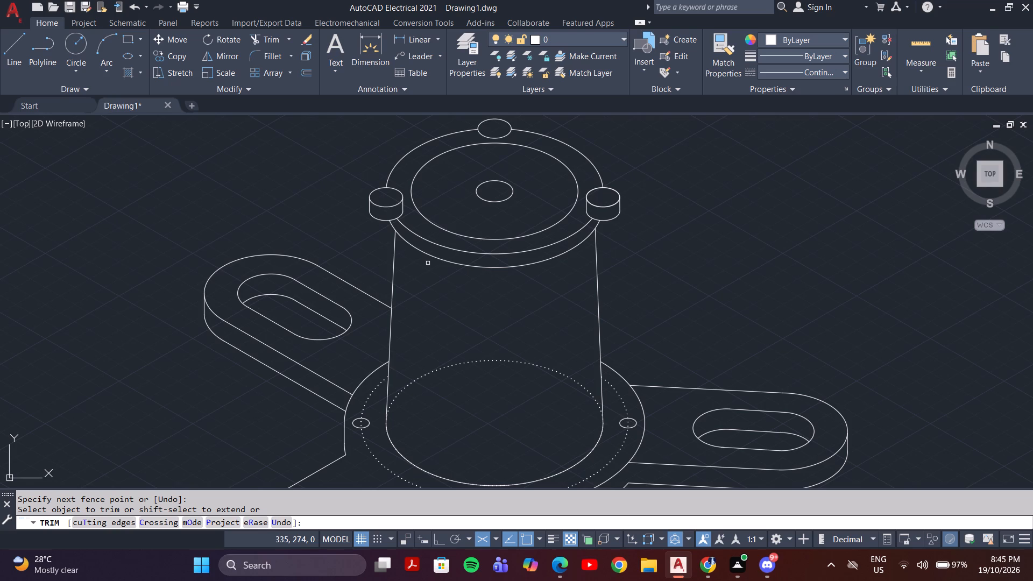
{"action": "key", "text": "Escape"}
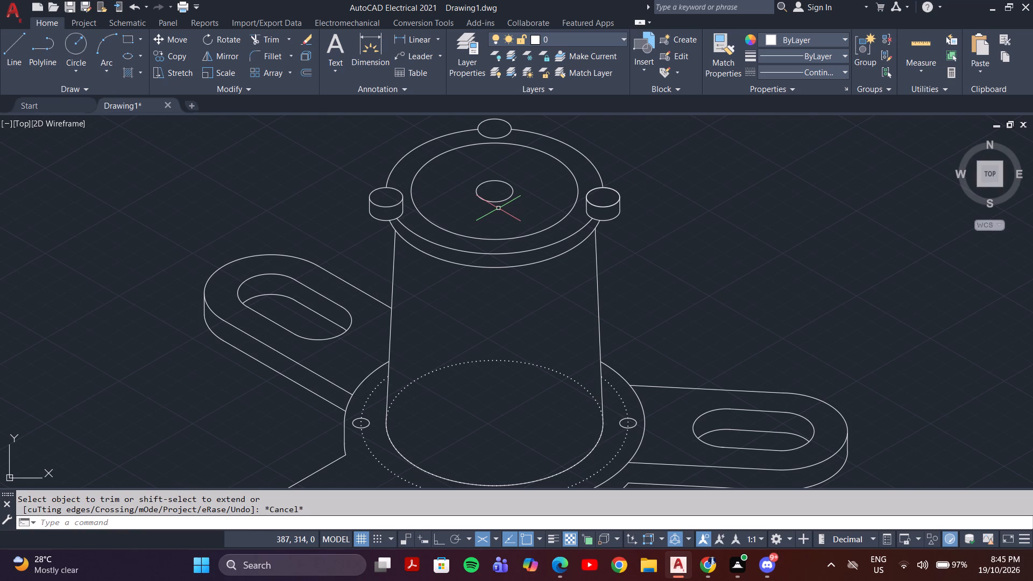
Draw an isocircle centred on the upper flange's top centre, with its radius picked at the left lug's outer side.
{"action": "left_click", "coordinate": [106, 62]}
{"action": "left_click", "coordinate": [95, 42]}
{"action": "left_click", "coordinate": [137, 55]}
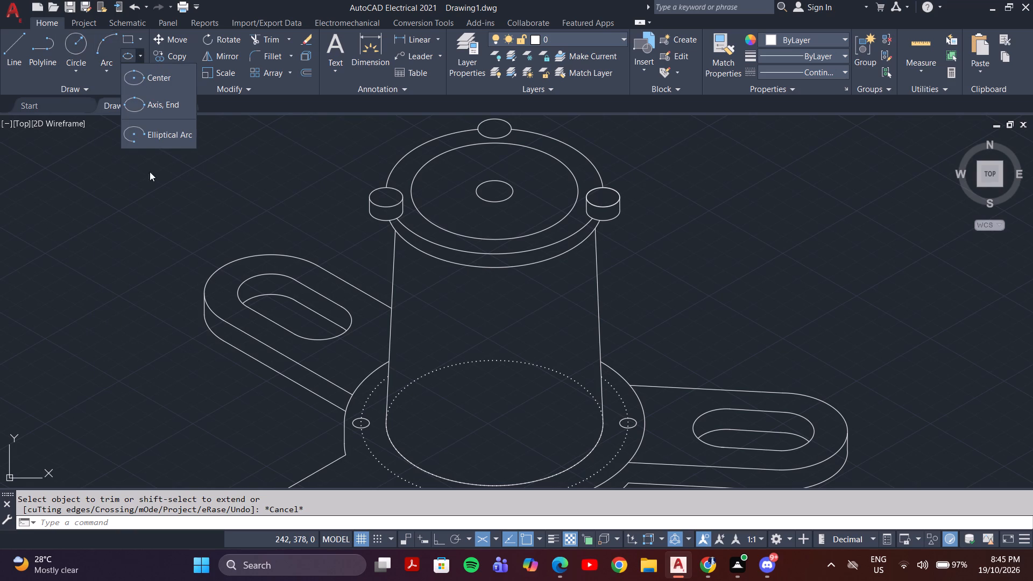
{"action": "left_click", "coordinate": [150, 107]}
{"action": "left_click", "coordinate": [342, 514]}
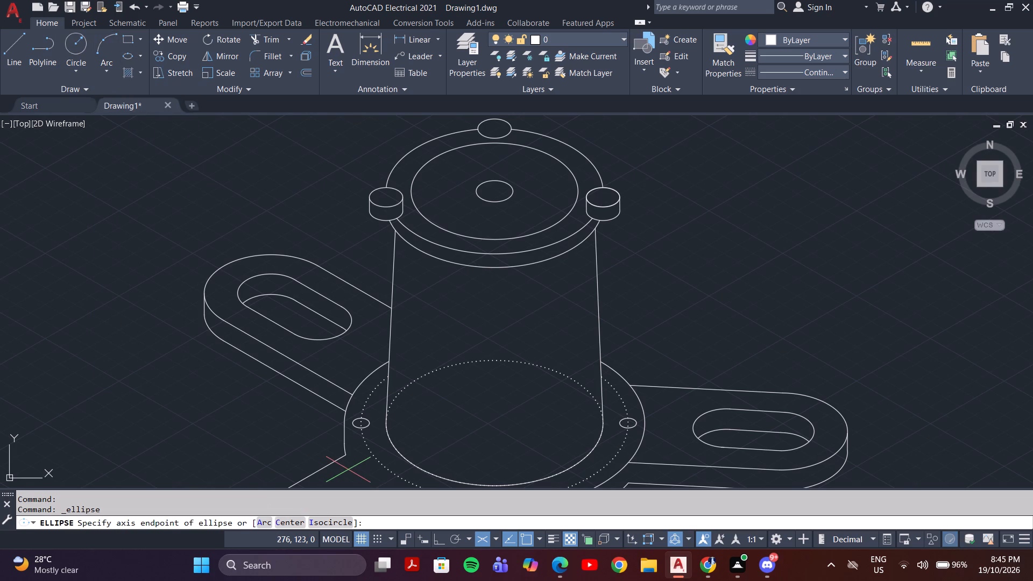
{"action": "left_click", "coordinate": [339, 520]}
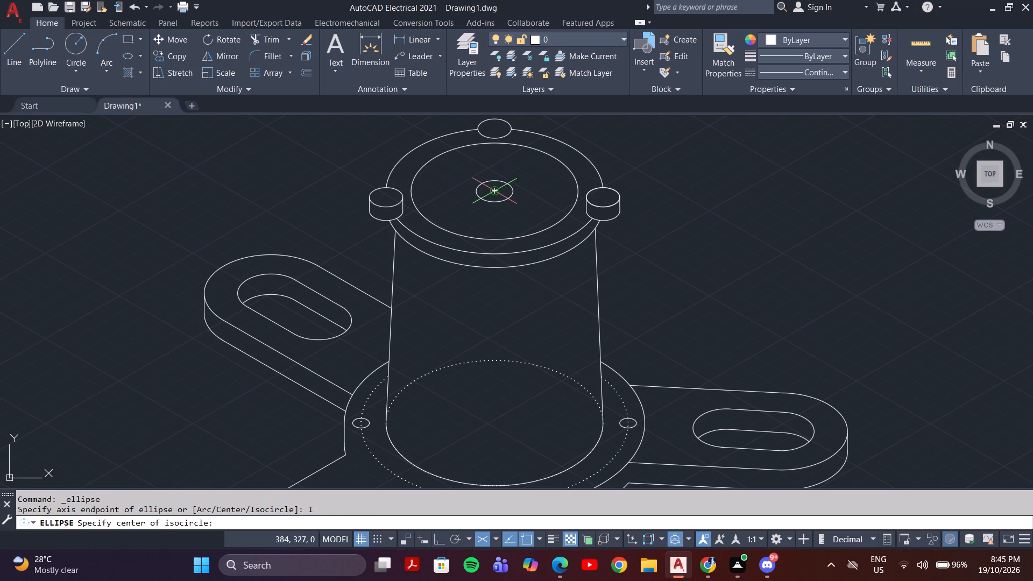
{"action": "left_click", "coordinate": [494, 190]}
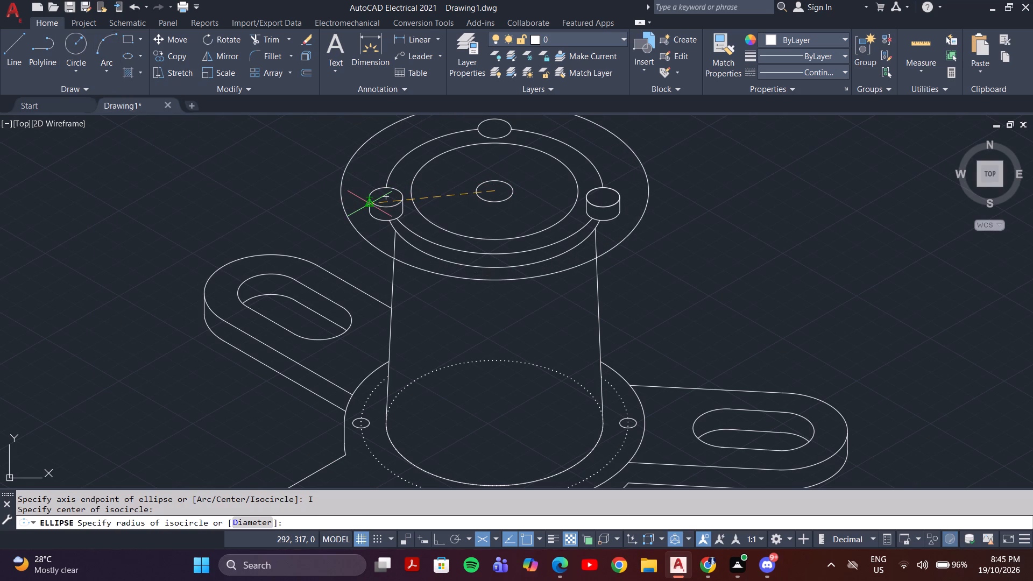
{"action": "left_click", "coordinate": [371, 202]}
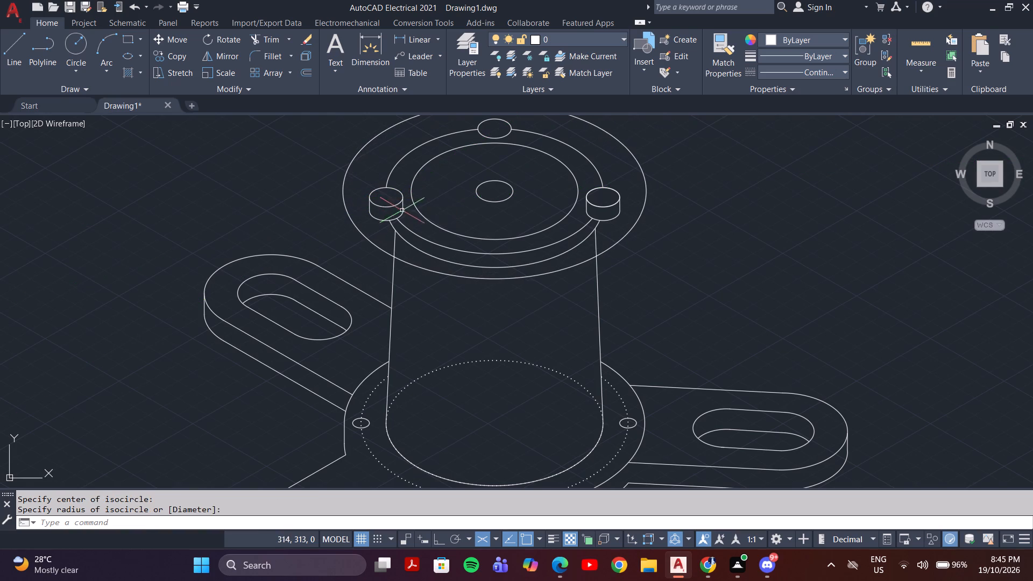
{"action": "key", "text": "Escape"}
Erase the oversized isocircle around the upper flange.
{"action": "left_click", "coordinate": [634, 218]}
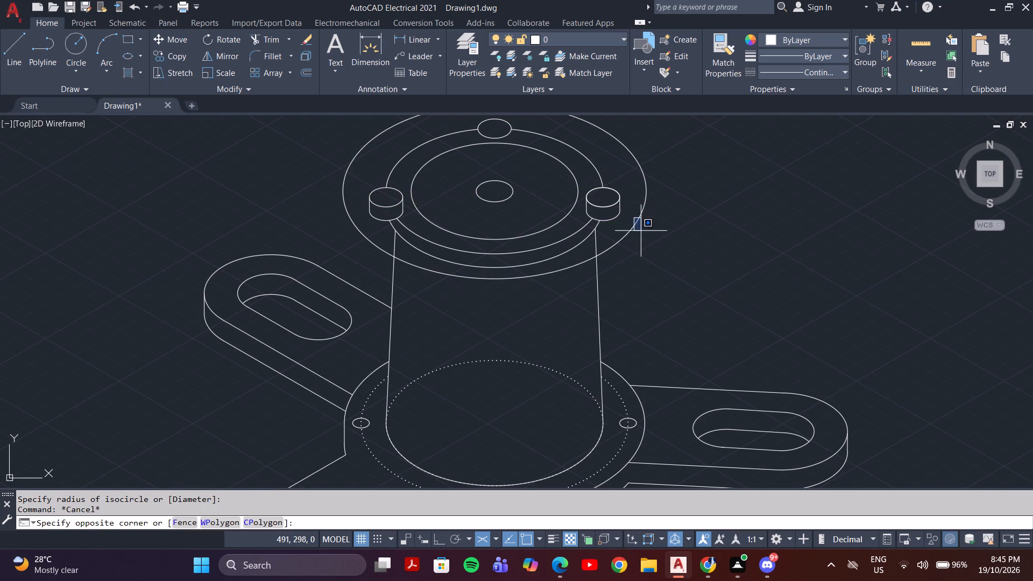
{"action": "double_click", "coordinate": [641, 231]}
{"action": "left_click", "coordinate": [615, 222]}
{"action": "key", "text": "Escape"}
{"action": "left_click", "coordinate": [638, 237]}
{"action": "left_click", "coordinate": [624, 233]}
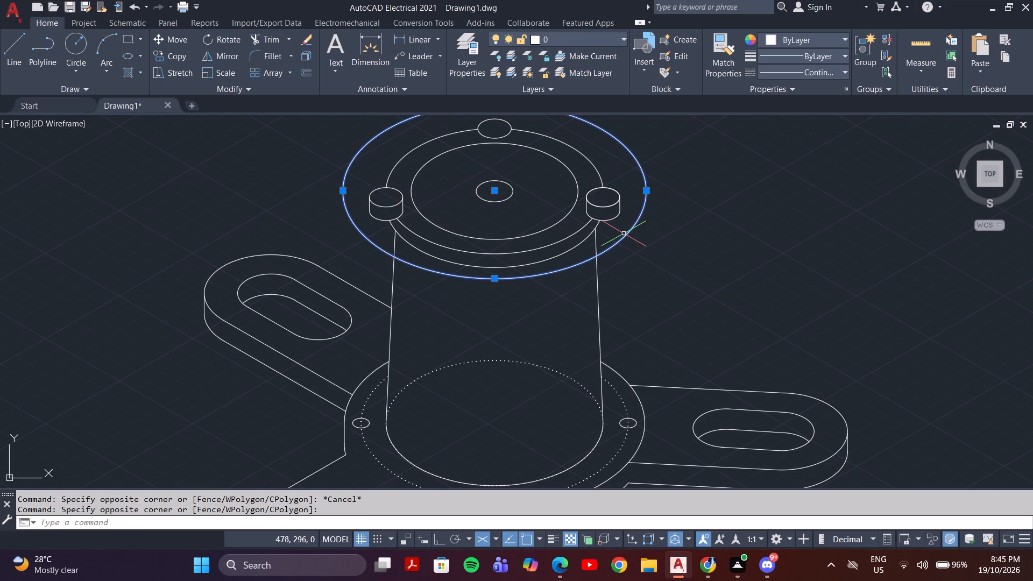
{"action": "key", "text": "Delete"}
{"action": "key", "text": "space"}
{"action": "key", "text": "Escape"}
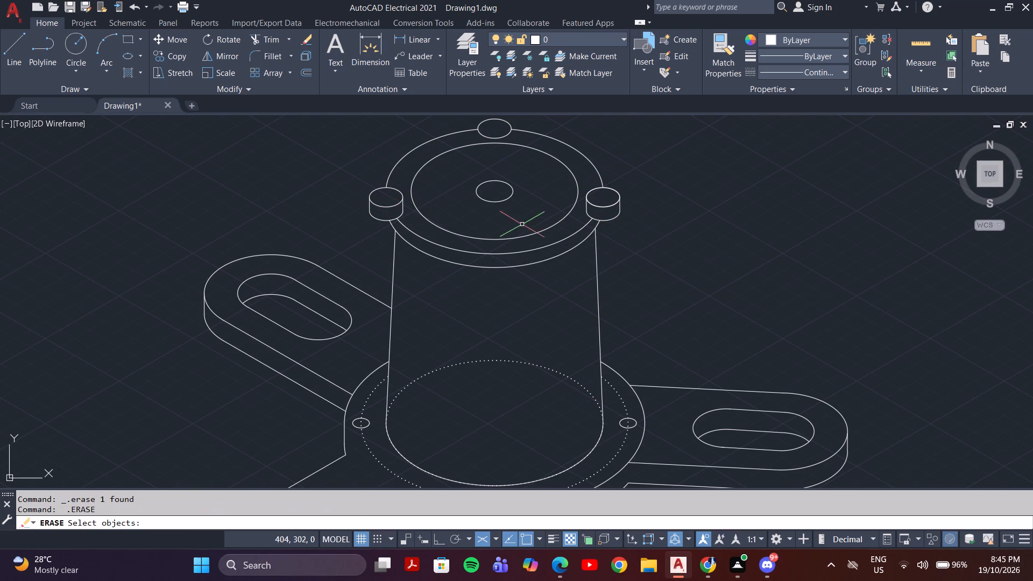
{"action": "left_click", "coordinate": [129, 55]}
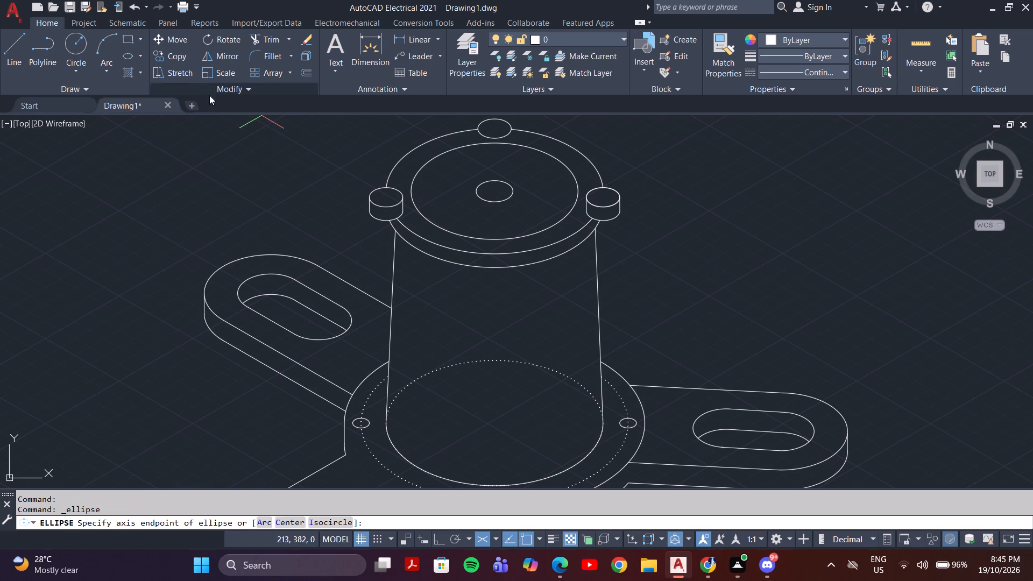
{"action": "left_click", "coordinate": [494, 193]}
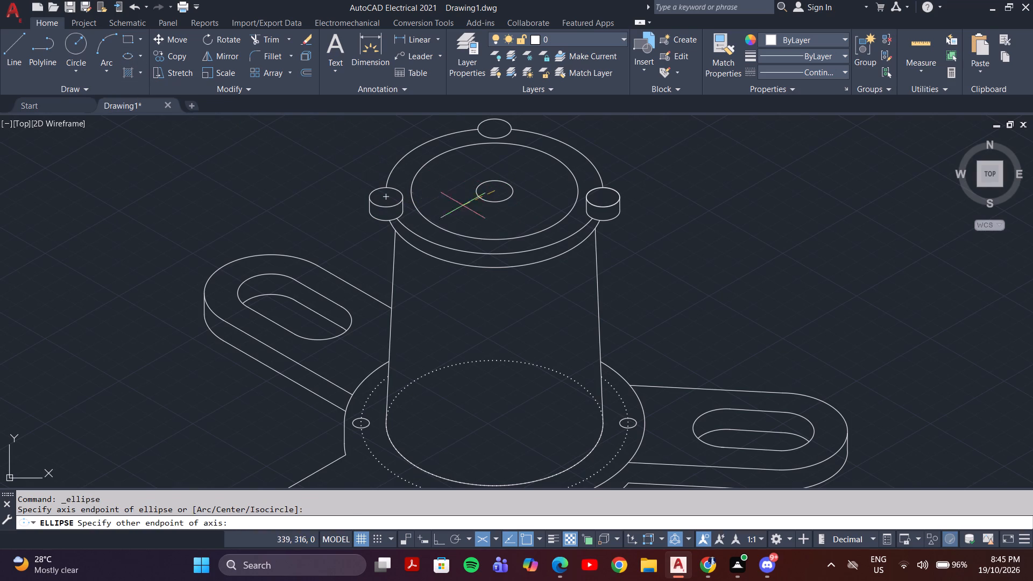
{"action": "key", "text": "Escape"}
Draw an isocircle centred on the upper flange's top centre that reaches the outer sides of the left and right lugs.
{"action": "left_click", "coordinate": [131, 55]}
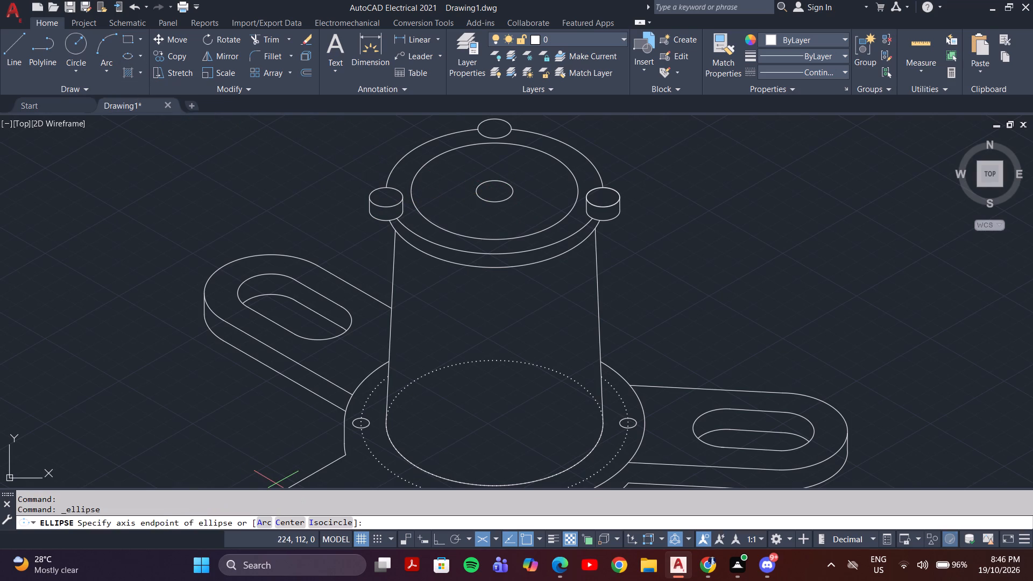
{"action": "left_click", "coordinate": [323, 515]}
{"action": "left_click", "coordinate": [336, 520]}
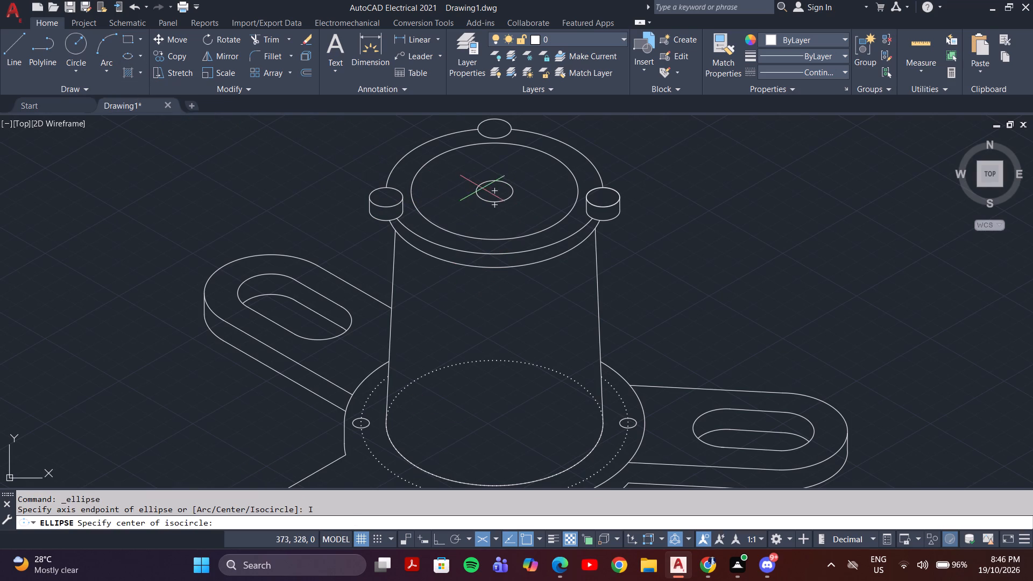
{"action": "left_click", "coordinate": [496, 191]}
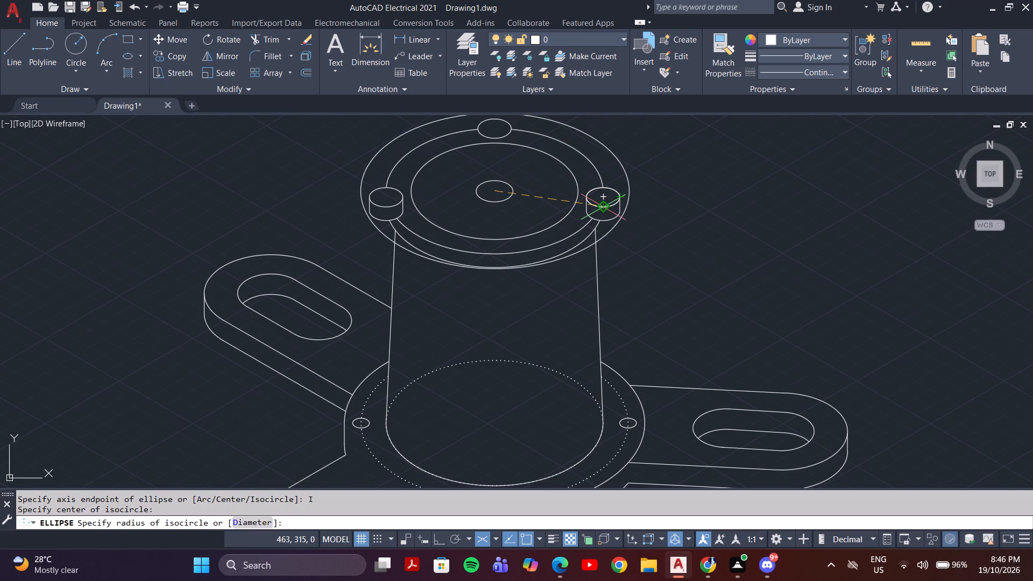
{"action": "scroll", "coordinate": [595, 216], "scroll_direction": "up", "scroll_amount": 5}
{"action": "scroll", "coordinate": [606, 239], "scroll_direction": "down", "scroll_amount": 3}
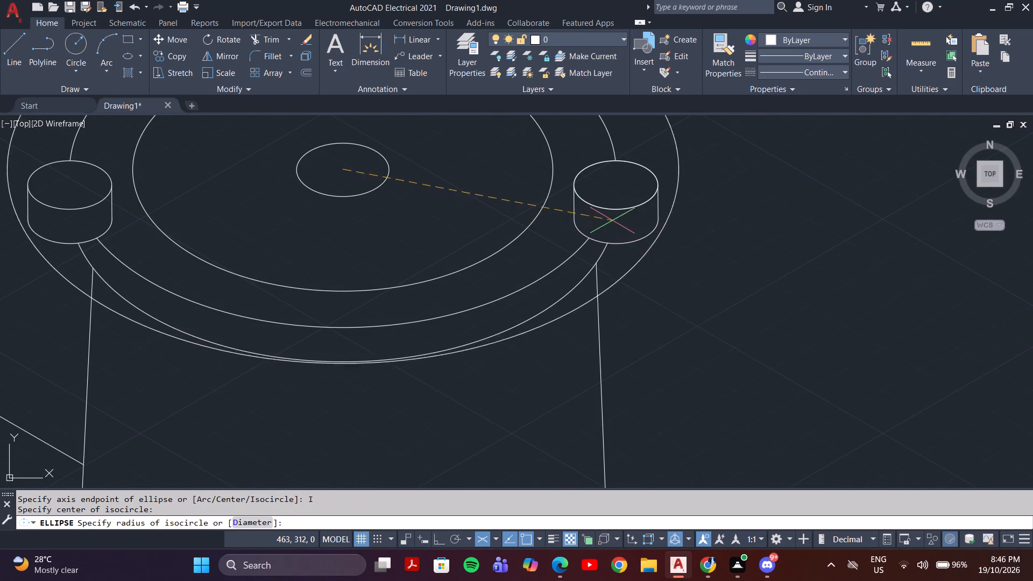
{"action": "left_click", "coordinate": [597, 211]}
{"action": "key", "text": "Escape"}
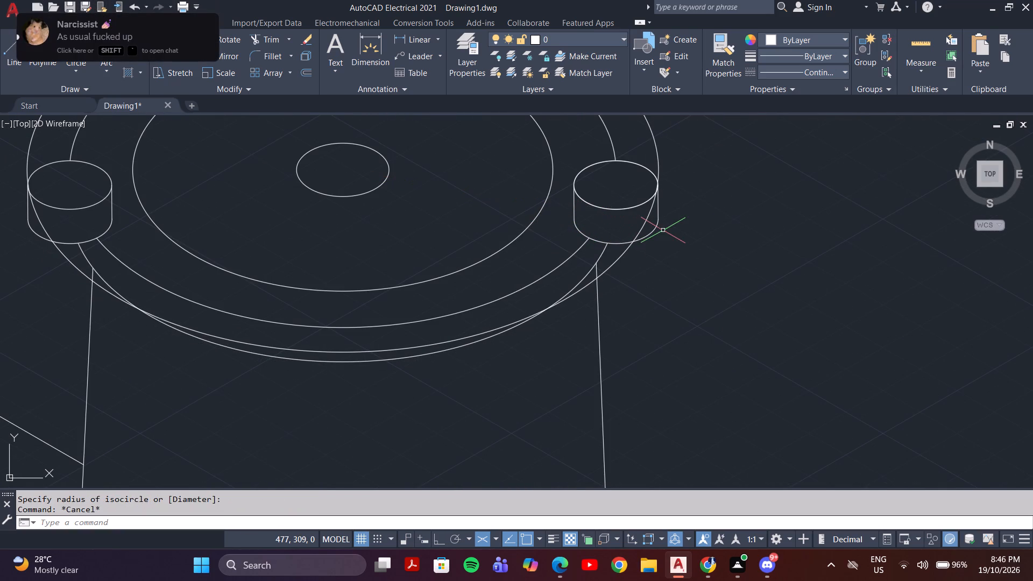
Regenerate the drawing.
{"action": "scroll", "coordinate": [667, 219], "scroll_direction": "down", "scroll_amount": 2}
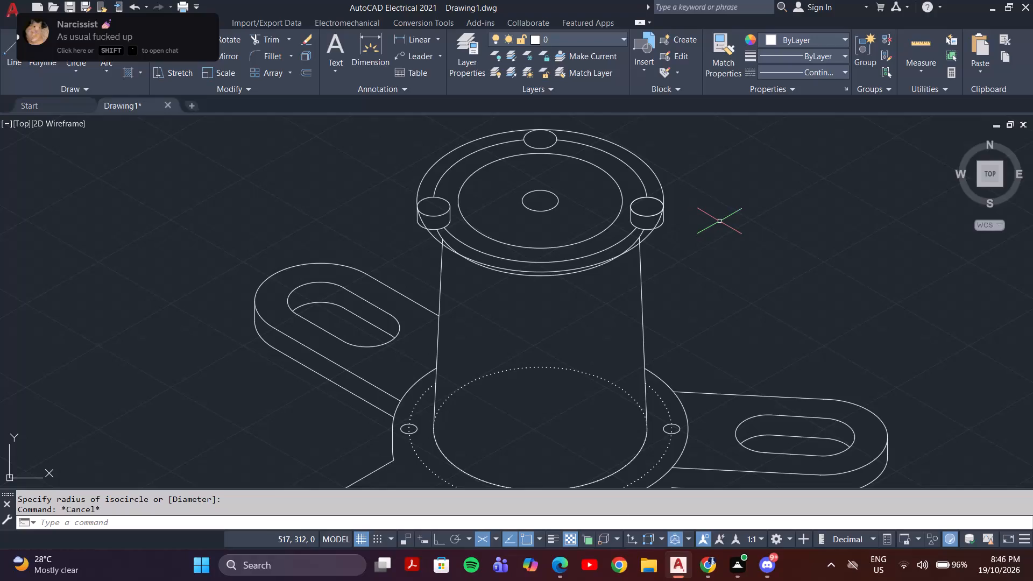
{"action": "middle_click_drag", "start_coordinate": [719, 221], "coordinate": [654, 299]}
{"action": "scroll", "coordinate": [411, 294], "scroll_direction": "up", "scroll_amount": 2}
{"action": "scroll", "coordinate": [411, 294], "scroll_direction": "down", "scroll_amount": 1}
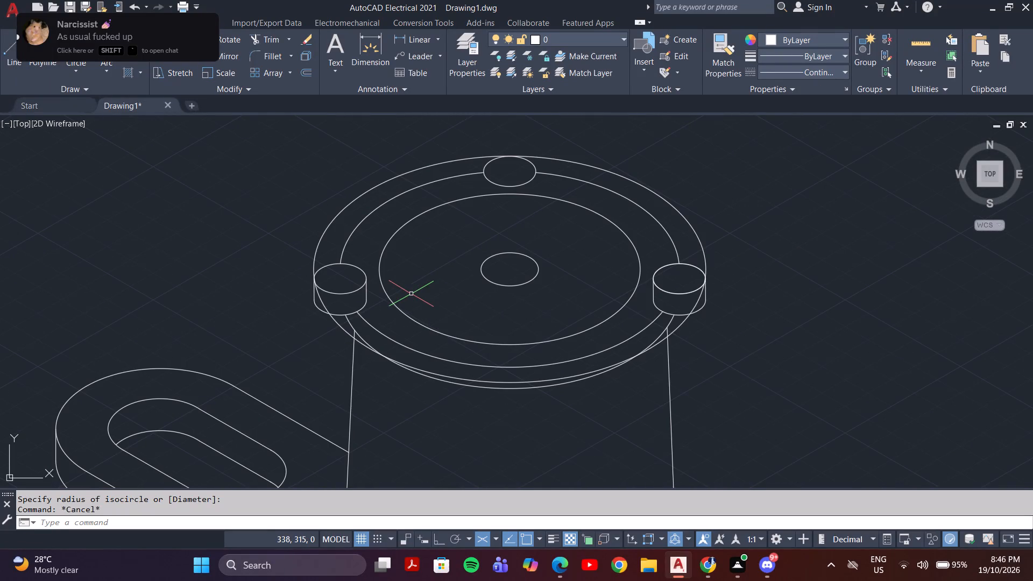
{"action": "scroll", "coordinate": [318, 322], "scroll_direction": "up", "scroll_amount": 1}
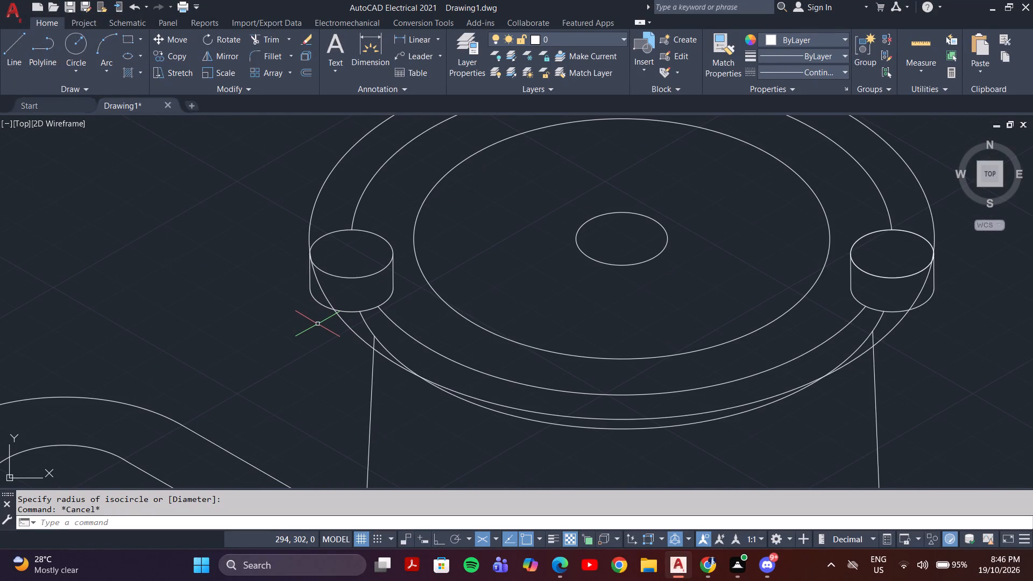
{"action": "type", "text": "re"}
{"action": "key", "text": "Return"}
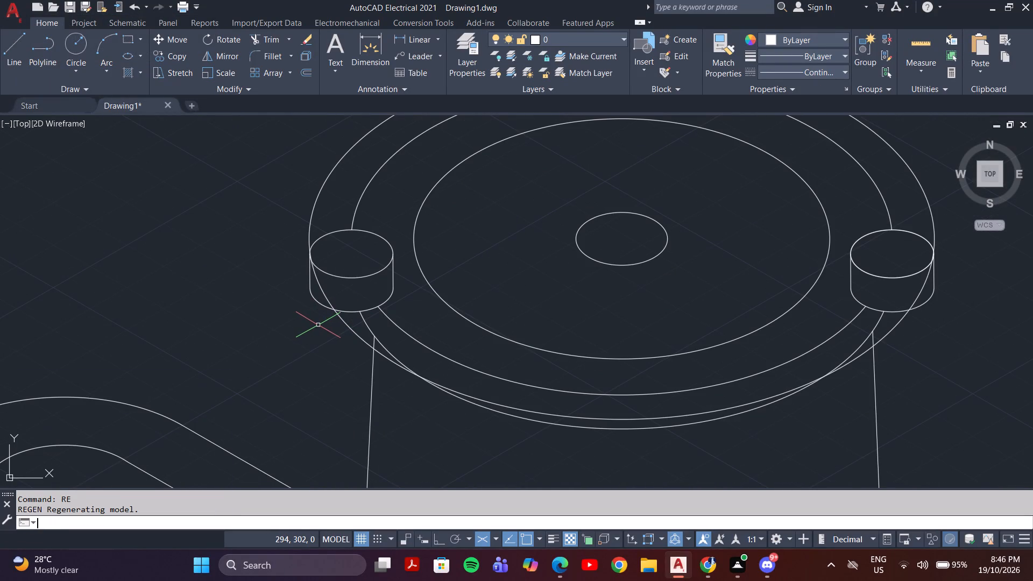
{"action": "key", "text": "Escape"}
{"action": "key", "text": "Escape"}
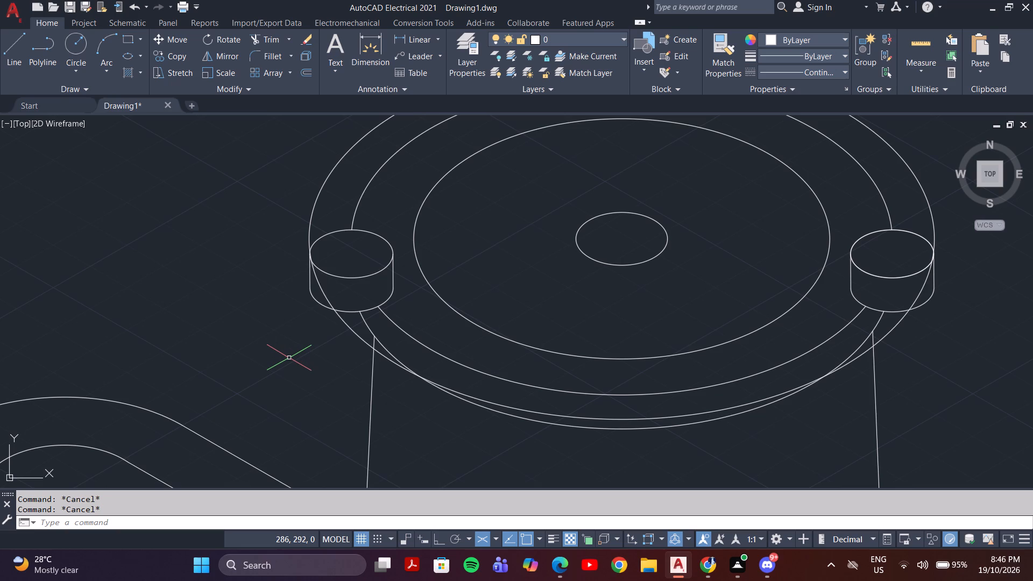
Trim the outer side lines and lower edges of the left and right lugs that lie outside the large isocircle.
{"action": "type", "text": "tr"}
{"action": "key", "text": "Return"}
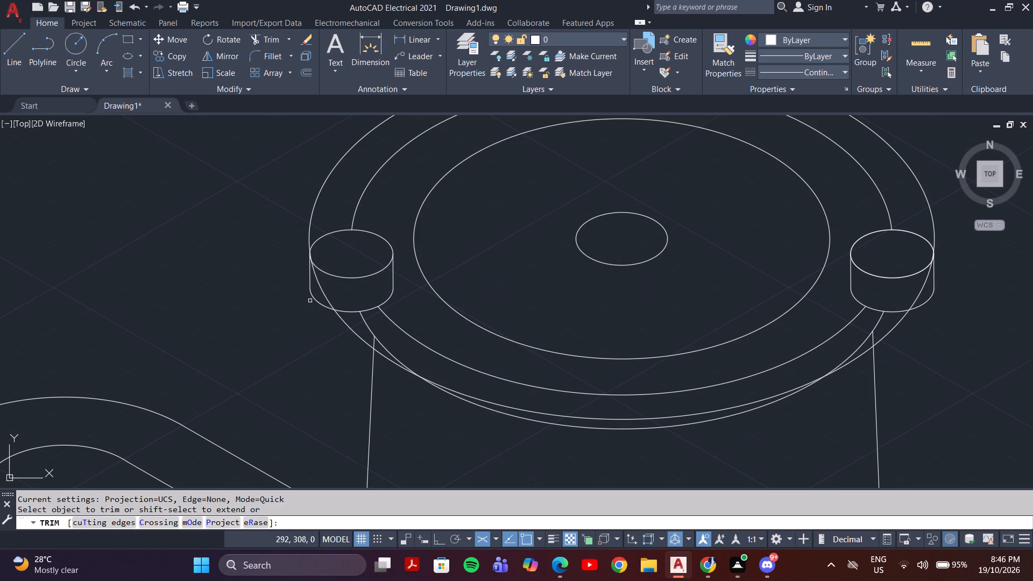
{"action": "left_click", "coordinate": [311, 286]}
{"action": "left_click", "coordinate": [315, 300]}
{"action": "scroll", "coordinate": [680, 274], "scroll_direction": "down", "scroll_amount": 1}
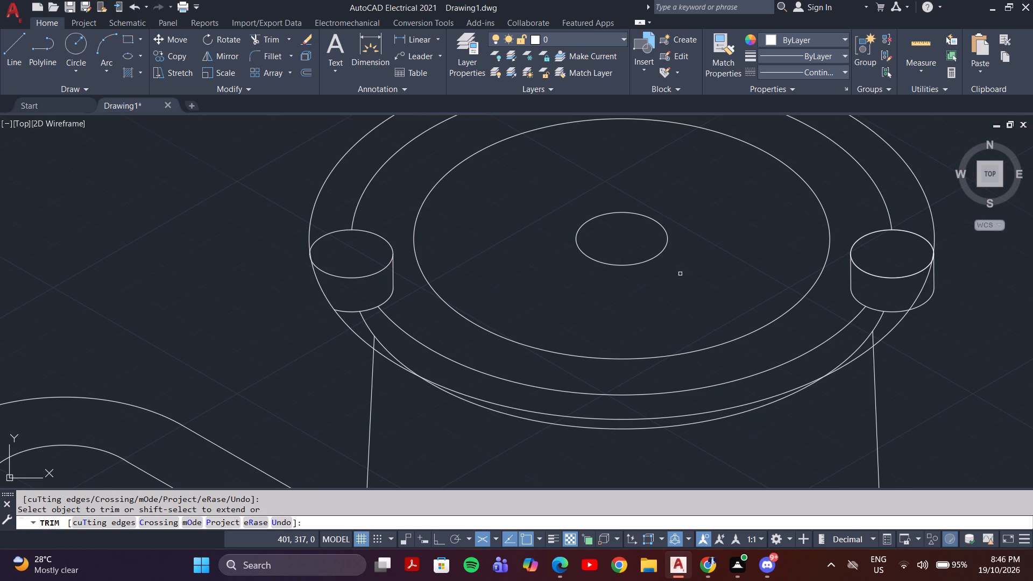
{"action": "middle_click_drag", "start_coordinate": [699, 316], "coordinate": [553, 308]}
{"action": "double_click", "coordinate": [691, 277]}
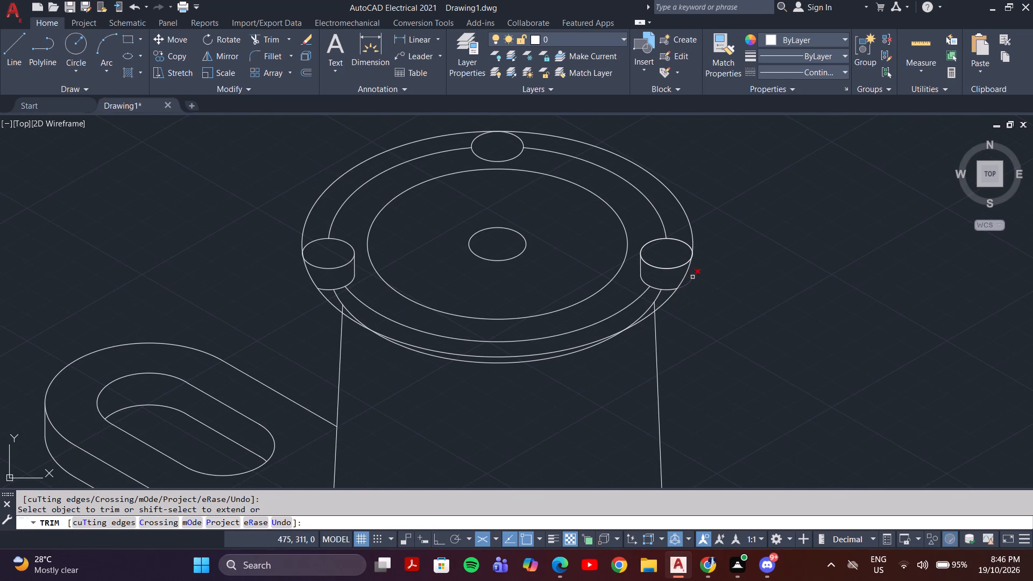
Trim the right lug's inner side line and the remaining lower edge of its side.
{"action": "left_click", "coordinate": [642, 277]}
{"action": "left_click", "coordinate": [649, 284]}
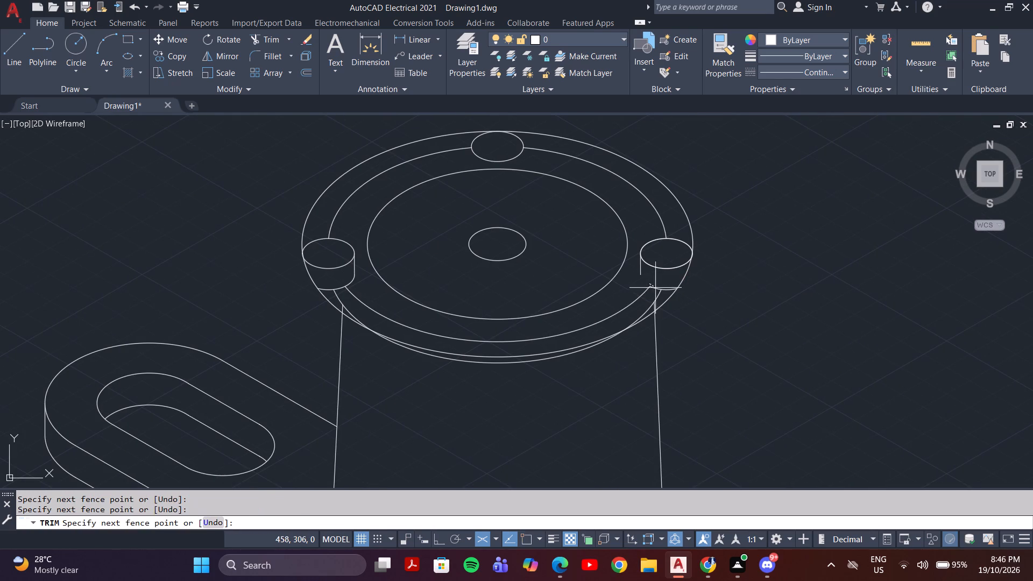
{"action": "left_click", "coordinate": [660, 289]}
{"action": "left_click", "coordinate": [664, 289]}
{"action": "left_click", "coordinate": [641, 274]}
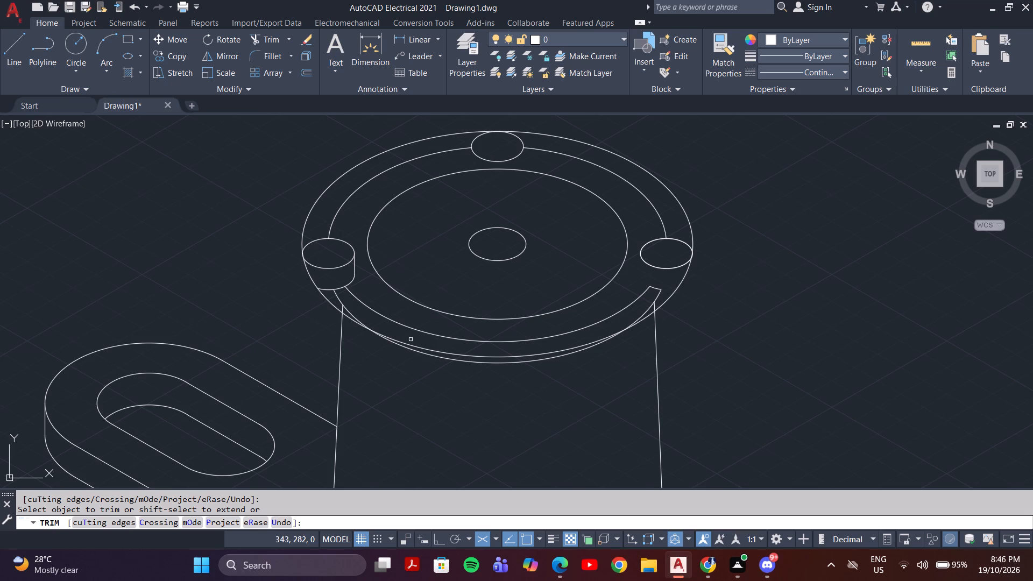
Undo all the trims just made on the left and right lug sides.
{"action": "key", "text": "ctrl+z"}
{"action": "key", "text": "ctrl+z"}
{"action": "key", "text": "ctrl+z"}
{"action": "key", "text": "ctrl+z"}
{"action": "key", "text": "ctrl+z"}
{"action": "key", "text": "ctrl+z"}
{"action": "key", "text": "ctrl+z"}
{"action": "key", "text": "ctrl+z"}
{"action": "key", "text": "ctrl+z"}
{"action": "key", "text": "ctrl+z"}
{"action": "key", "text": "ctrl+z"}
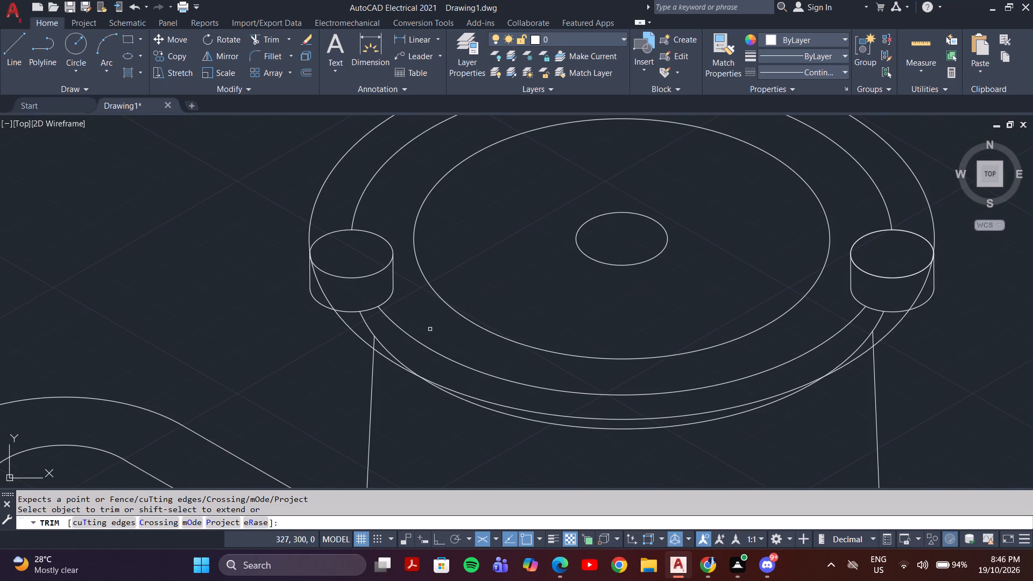
Undo the large isocircle, the lug trims and the lug thickness, back to three plain lug circles on the upper flange.
{"action": "key", "text": "Escape"}
{"action": "key", "text": "ctrl+z"}
{"action": "key", "text": "ctrl+z"}
{"action": "key", "text": "ctrl+z"}
{"action": "key", "text": "ctrl+z"}
{"action": "key", "text": "ctrl+z"}
{"action": "key", "text": "ctrl+z"}
{"action": "key", "text": "ctrl+z"}
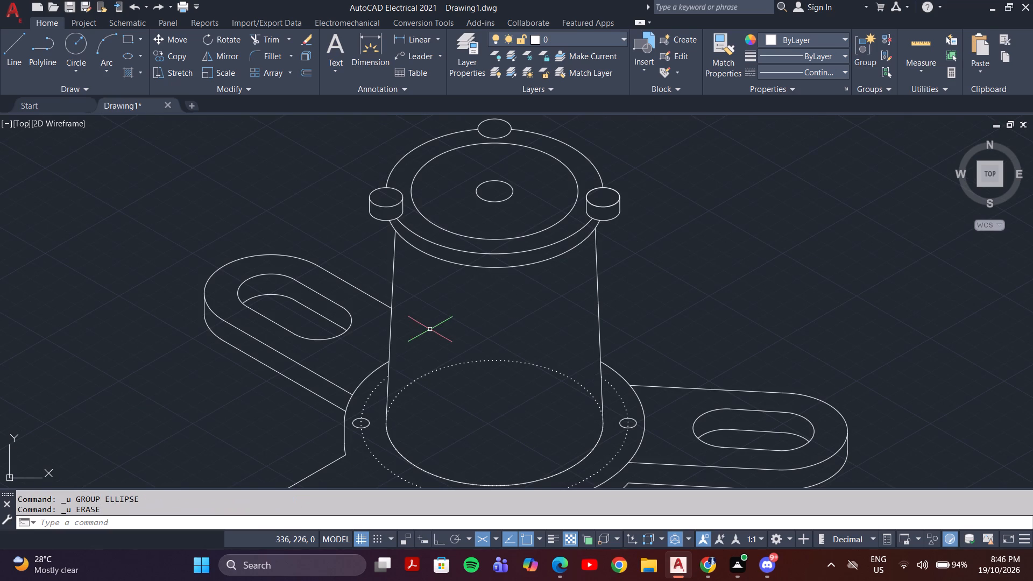
{"action": "key", "text": "ctrl+z"}
{"action": "key", "text": "ctrl+z"}
{"action": "key", "text": "ctrl+z"}
{"action": "key", "text": "ctrl+z"}
{"action": "key", "text": "ctrl+z"}
{"action": "key", "text": "ctrl+z"}
{"action": "key", "text": "ctrl+z"}
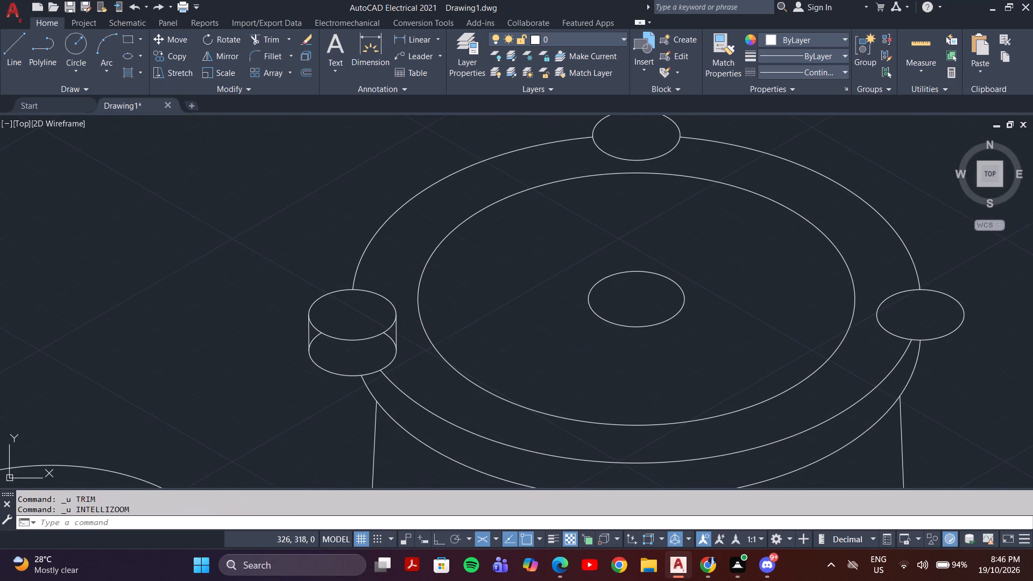
{"action": "key", "text": "ctrl+z"}
{"action": "key", "text": "ctrl+z"}
{"action": "key", "text": "ctrl+z"}
{"action": "key", "text": "ctrl+z"}
{"action": "key", "text": "ctrl+z"}
{"action": "key", "text": "ctrl+z"}
{"action": "key", "text": "ctrl+z"}
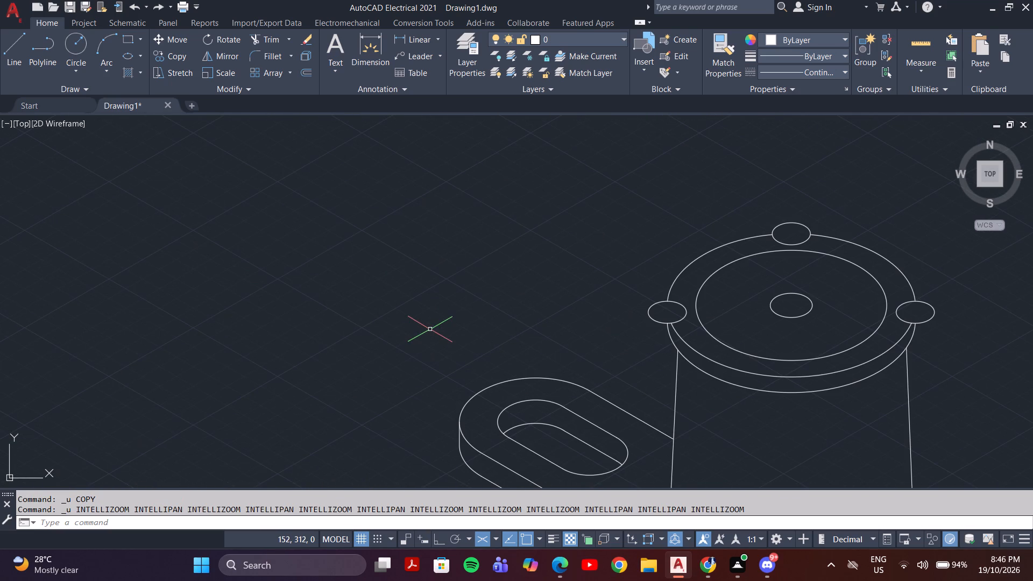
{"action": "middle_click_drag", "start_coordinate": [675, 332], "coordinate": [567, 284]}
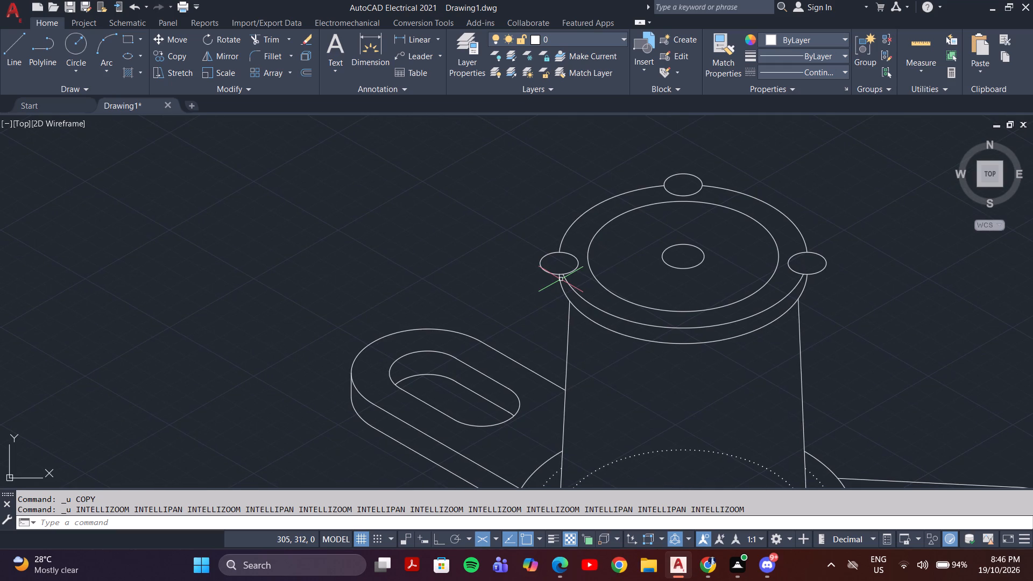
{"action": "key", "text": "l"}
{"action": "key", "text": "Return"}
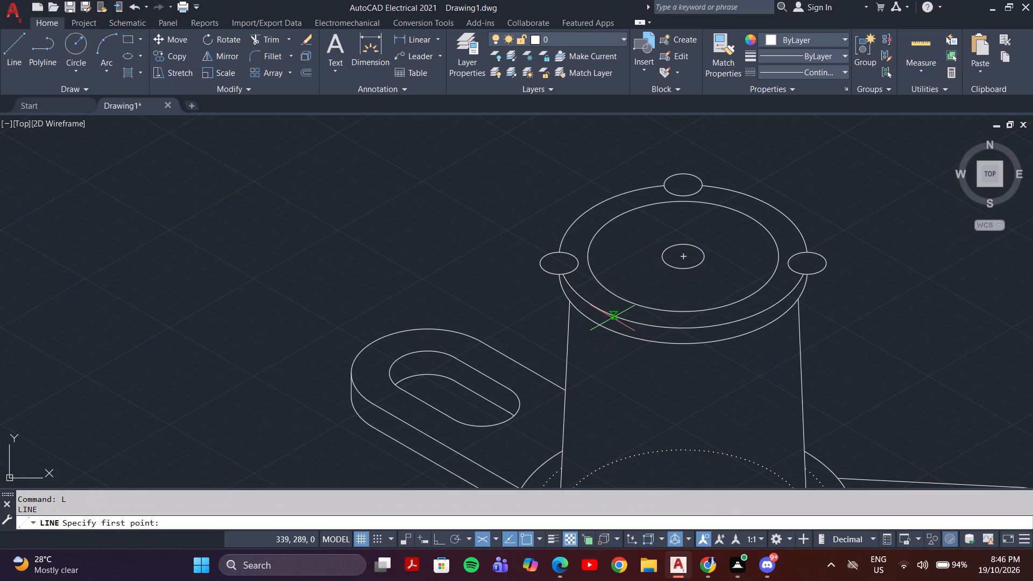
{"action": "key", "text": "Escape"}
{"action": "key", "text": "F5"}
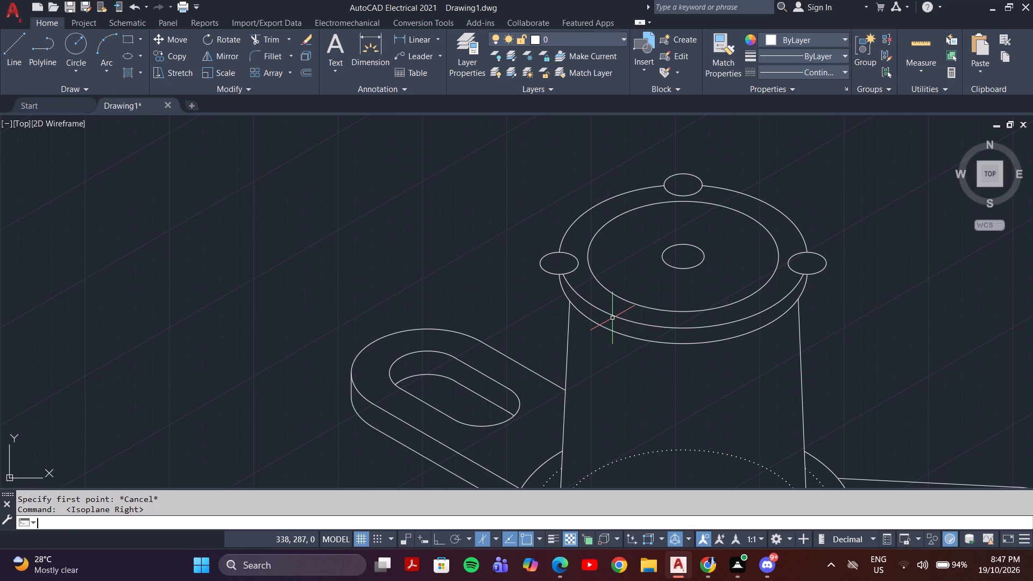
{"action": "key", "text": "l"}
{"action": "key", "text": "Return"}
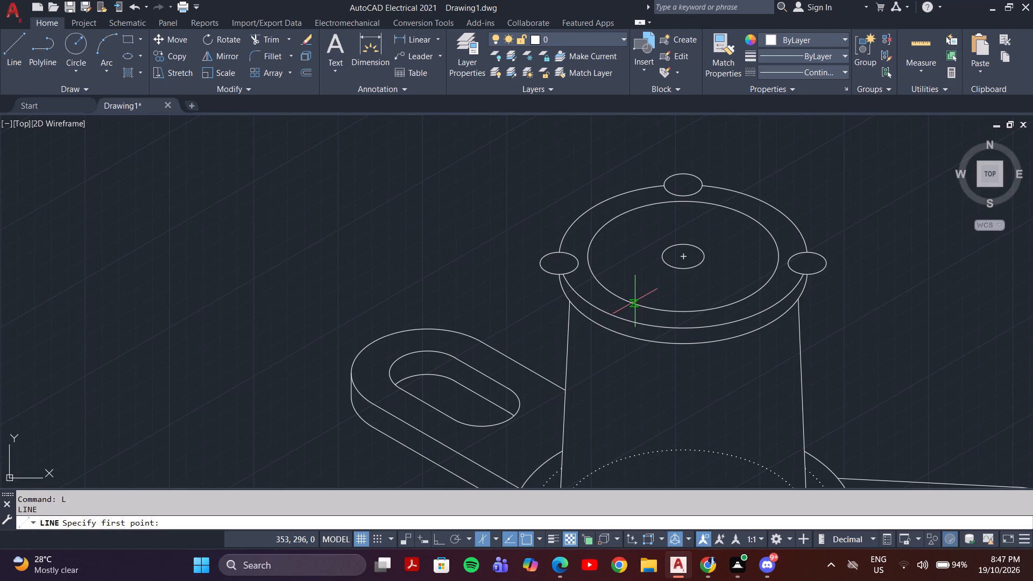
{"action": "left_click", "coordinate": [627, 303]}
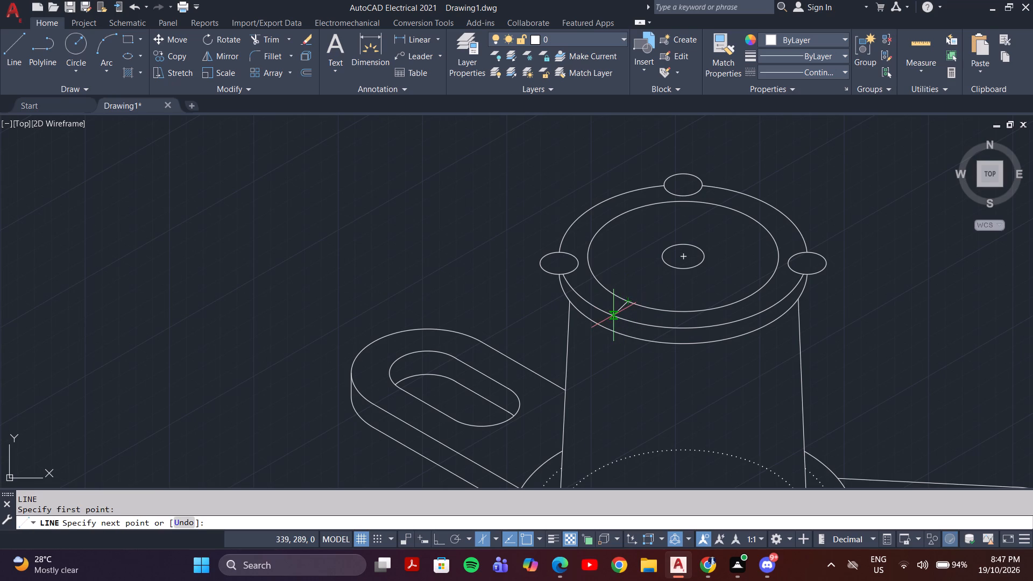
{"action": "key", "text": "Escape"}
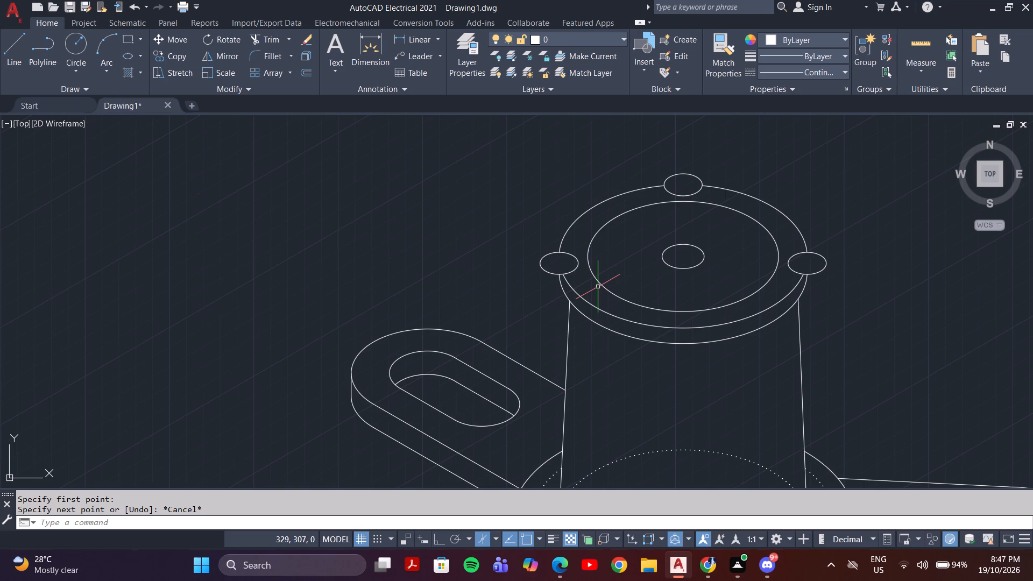
Draw a connected line at the flange's front left, from the inner circle to the top outer edge and vertically down to the lower edge.
{"action": "key", "text": "l"}
{"action": "key", "text": "Return"}
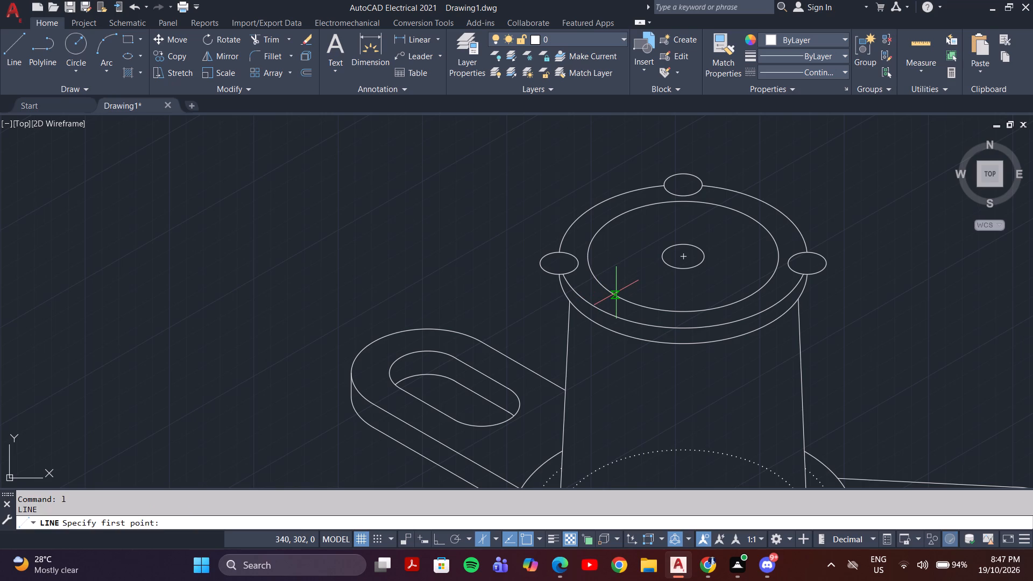
{"action": "key", "text": "F5"}
{"action": "key", "text": "F5"}
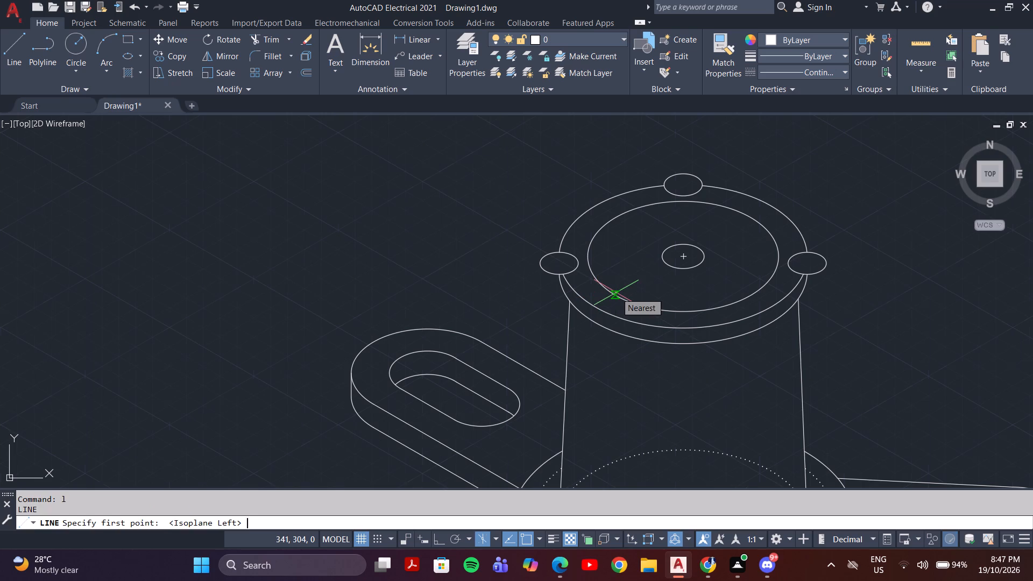
{"action": "left_click", "coordinate": [616, 293]}
{"action": "left_click", "coordinate": [595, 307]}
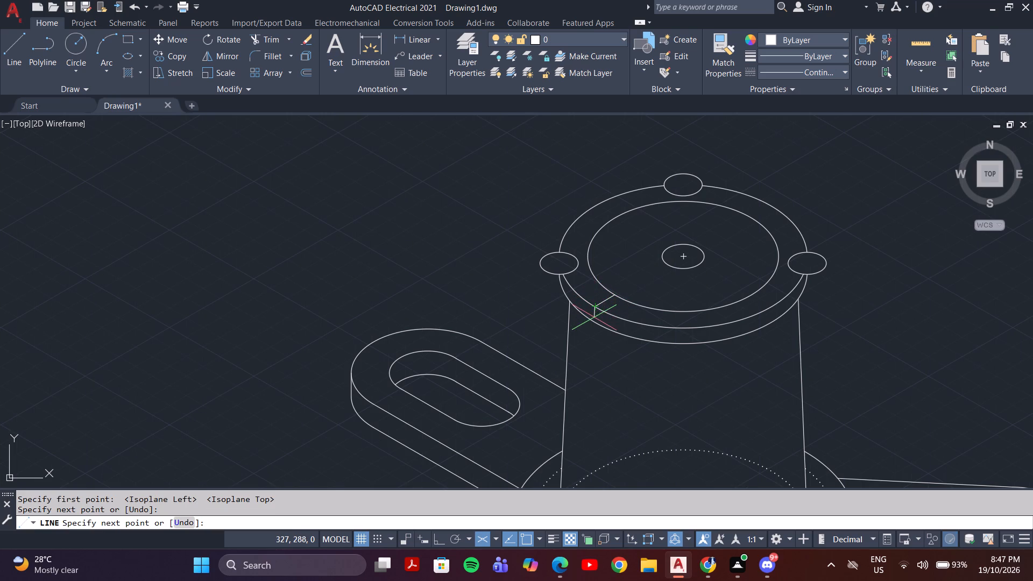
{"action": "key", "text": "F5"}
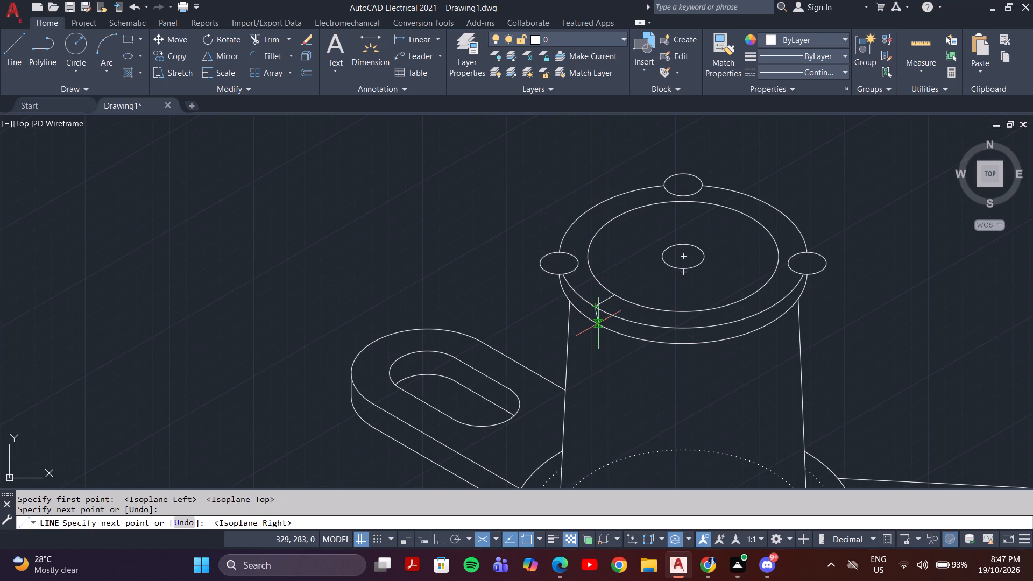
{"action": "key", "text": "F8"}
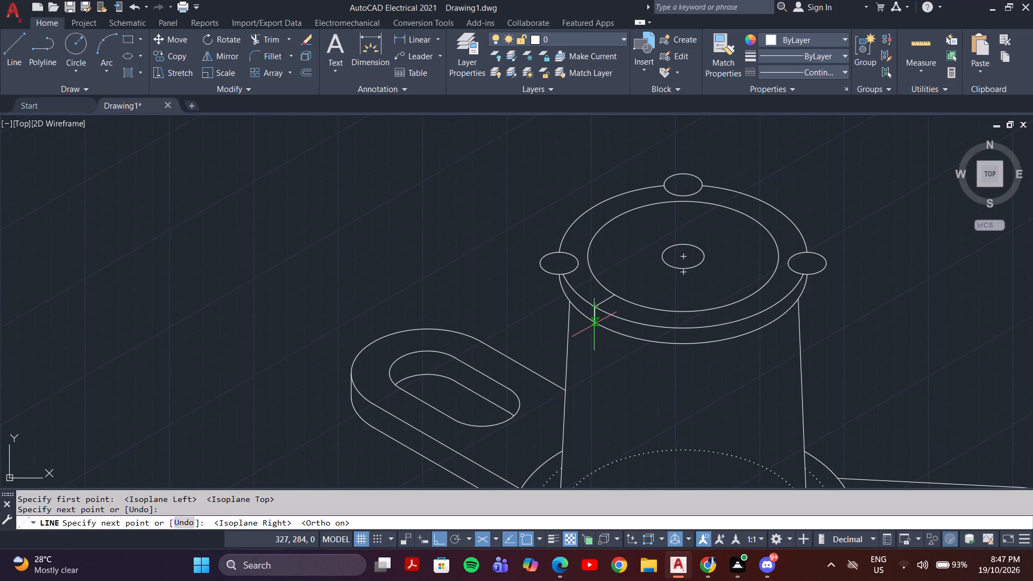
{"action": "left_click", "coordinate": [594, 324]}
{"action": "key", "text": "Escape"}
Draw a vertical line at the flange's front right from the top outer edge down to the lower edge.
{"action": "scroll", "coordinate": [606, 342], "scroll_direction": "up", "scroll_amount": 1}
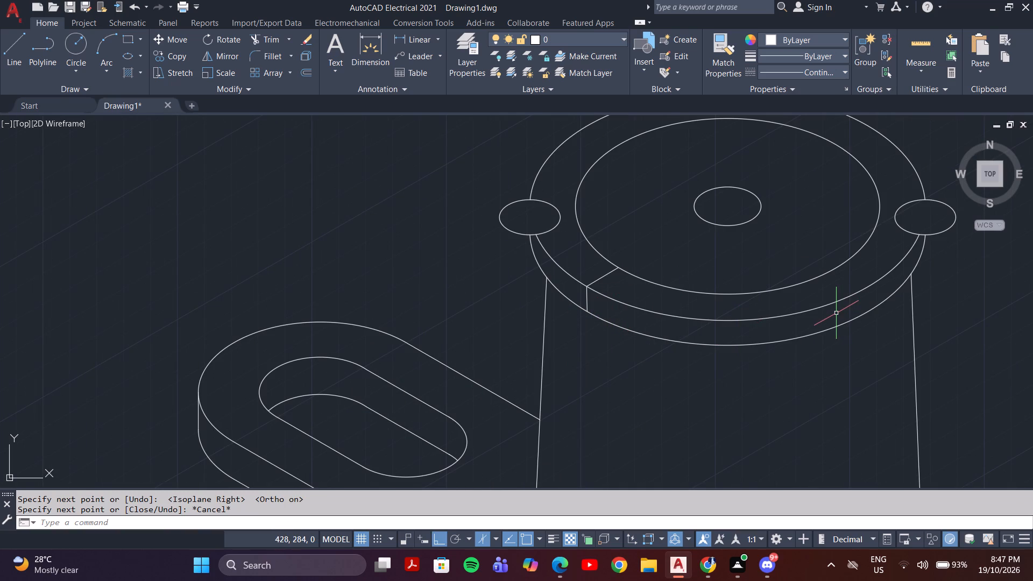
{"action": "key", "text": "l"}
{"action": "key", "text": "Return"}
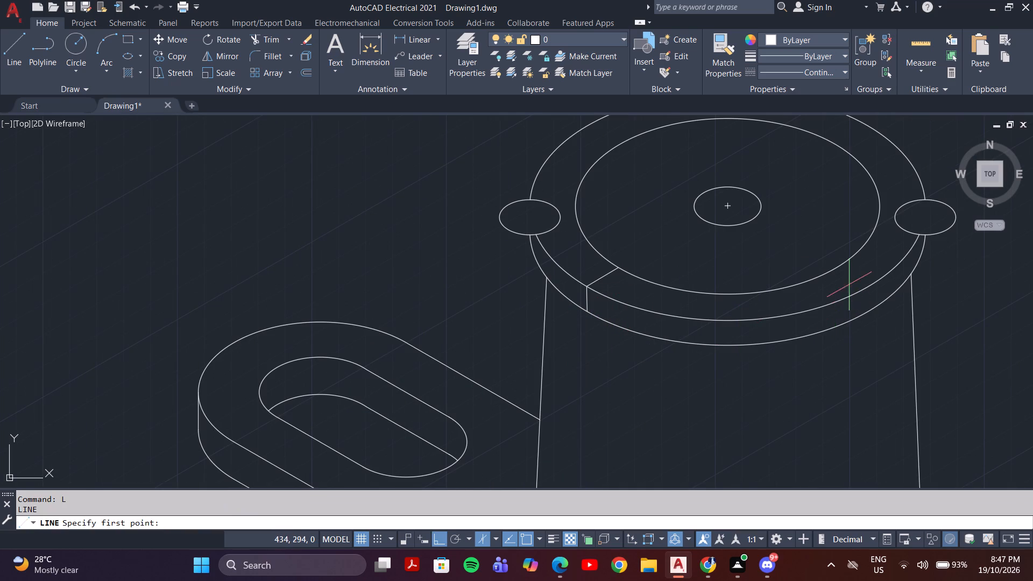
{"action": "left_click", "coordinate": [883, 280]}
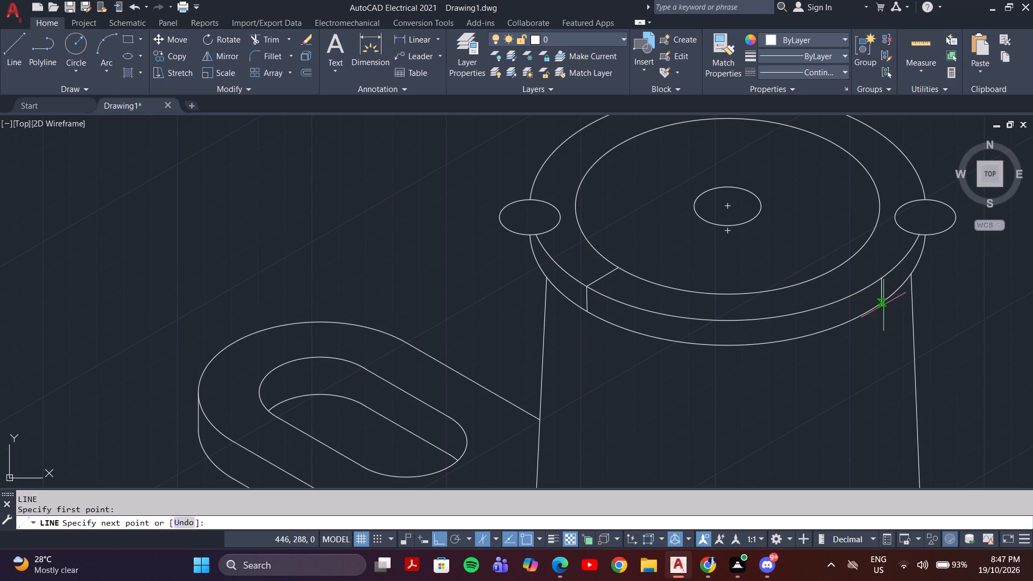
{"action": "left_click", "coordinate": [882, 305]}
{"action": "key", "text": "Escape"}
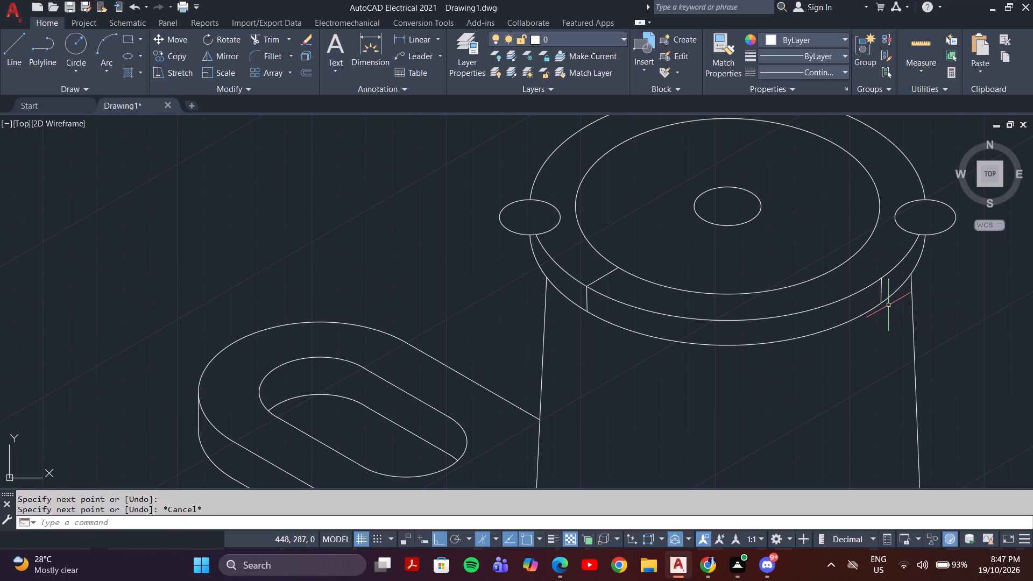
Draw an isometric line from the flange's front-right top outer corner to the inner circle, trimming the excess inside the circle.
{"action": "key", "text": "F5"}
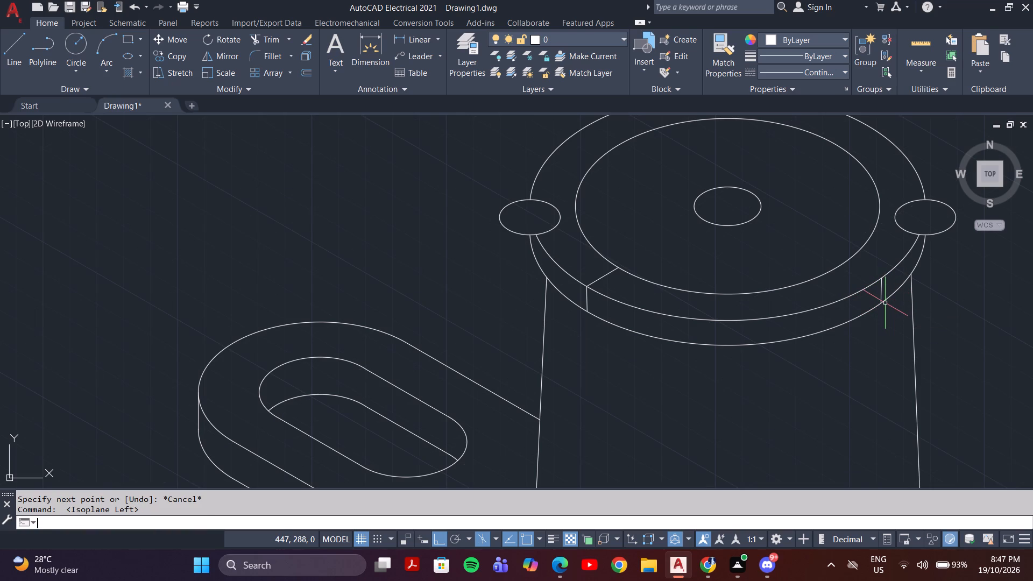
{"action": "key", "text": "F5"}
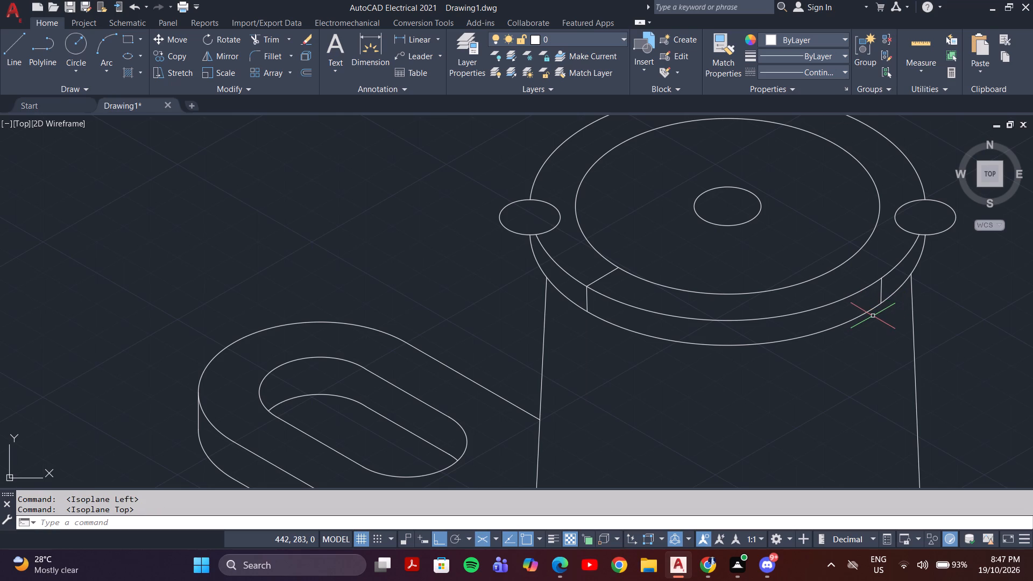
{"action": "key", "text": "l"}
{"action": "key", "text": "Return"}
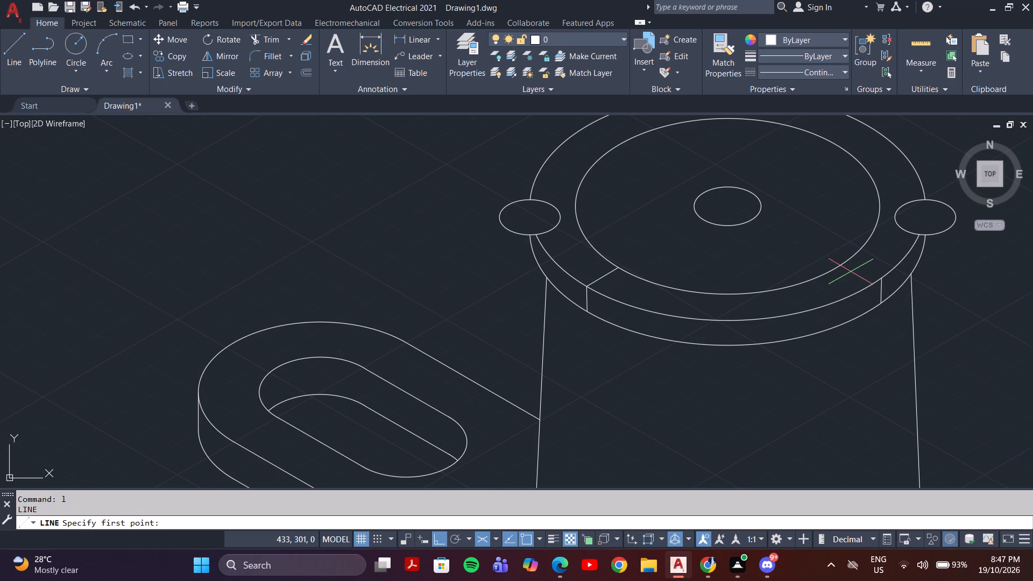
{"action": "left_click", "coordinate": [881, 276]}
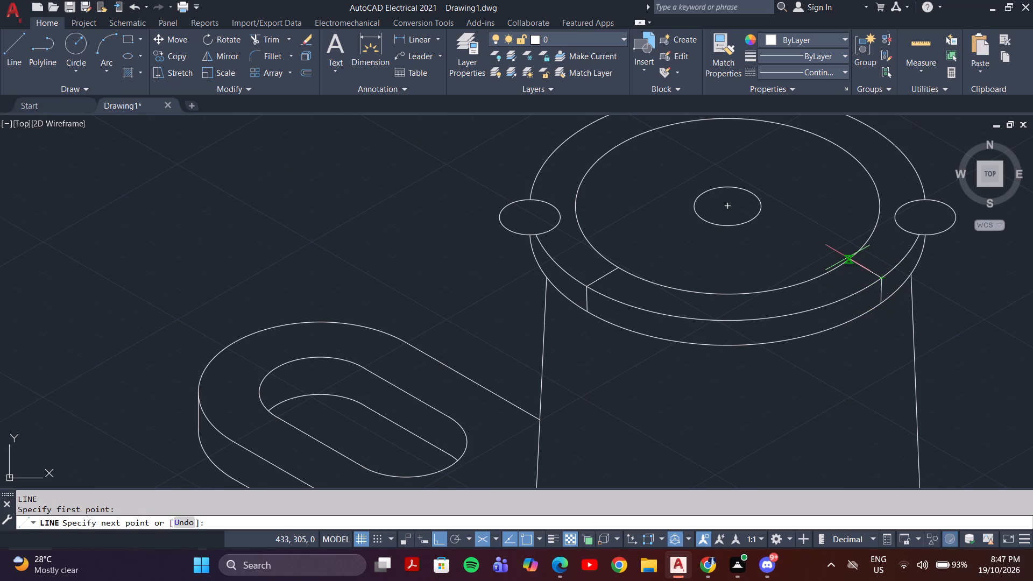
{"action": "left_click", "coordinate": [832, 255]}
{"action": "key", "text": "Escape"}
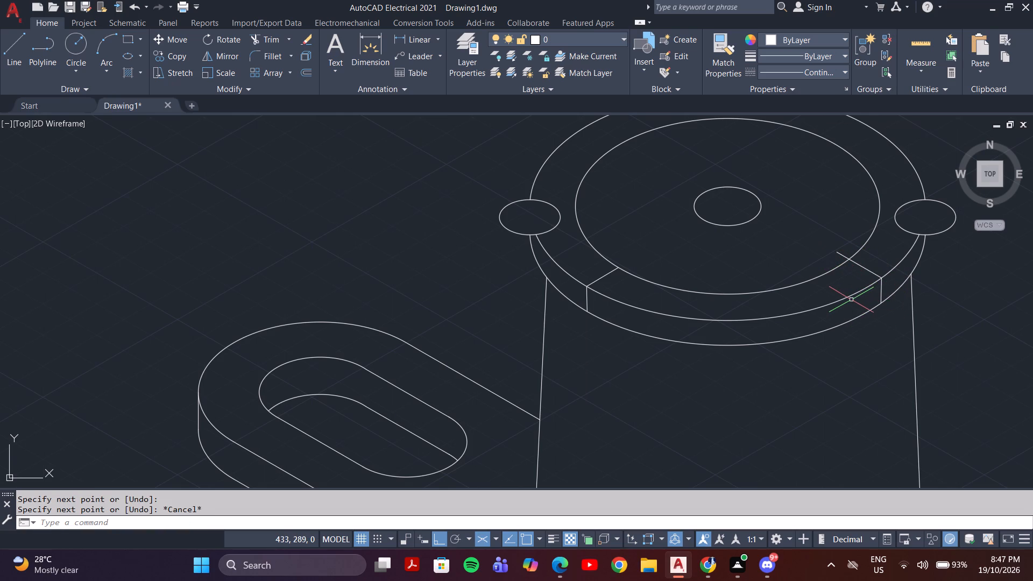
{"action": "key", "text": "t"}
{"action": "key", "text": "r"}
{"action": "key", "text": "Return"}
{"action": "left_click_drag", "start_coordinate": [852, 250], "coordinate": [835, 256]}
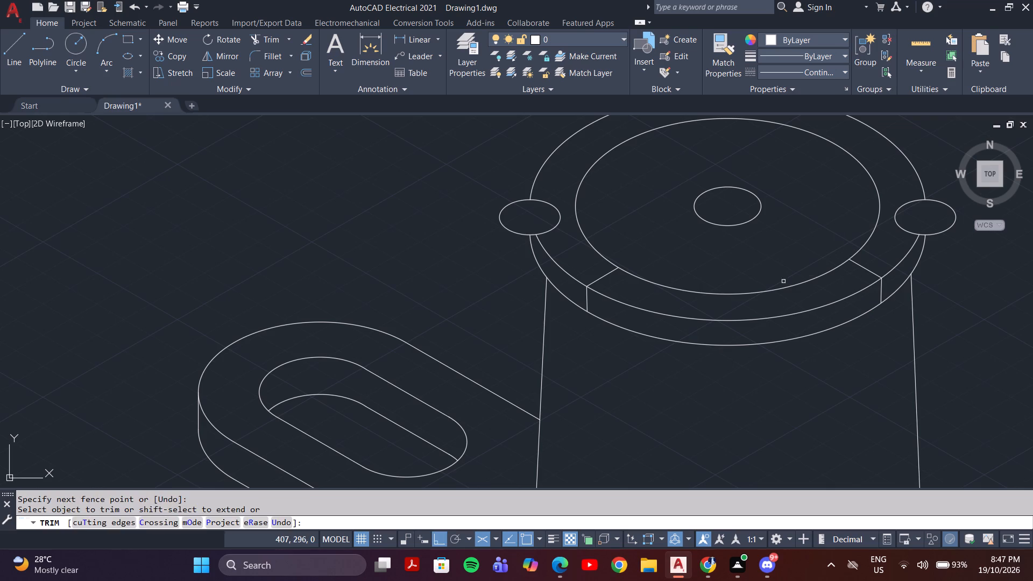
Trim away the flange's front arcs between the left and right cut lines, on the inner, top outer and lower edges.
{"action": "left_click_drag", "start_coordinate": [775, 271], "coordinate": [758, 355]}
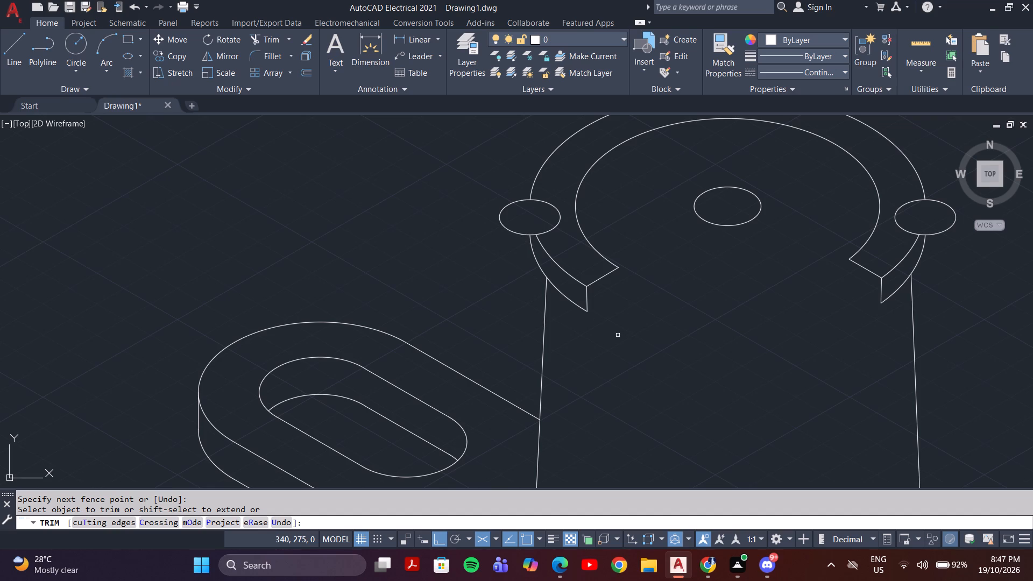
{"action": "scroll", "coordinate": [644, 336], "scroll_direction": "down", "scroll_amount": 1}
{"action": "key", "text": "l"}
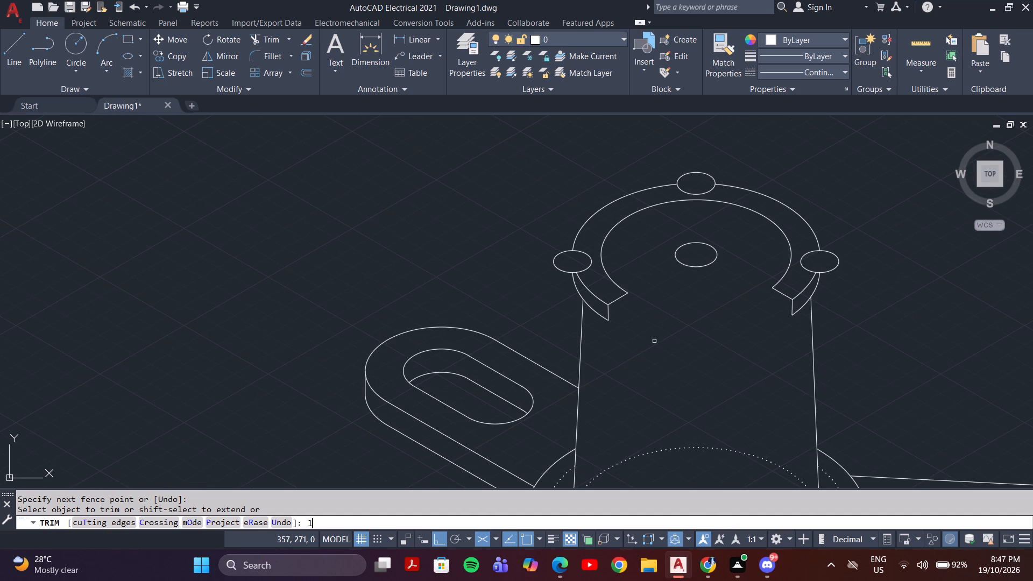
{"action": "key", "text": "Return"}
{"action": "key", "text": "Escape"}
{"action": "key", "text": "Escape"}
Draw the left cut face's lower edge from its bottom outer corner and a vertical line down from its top inner corner.
{"action": "key", "text": "l"}
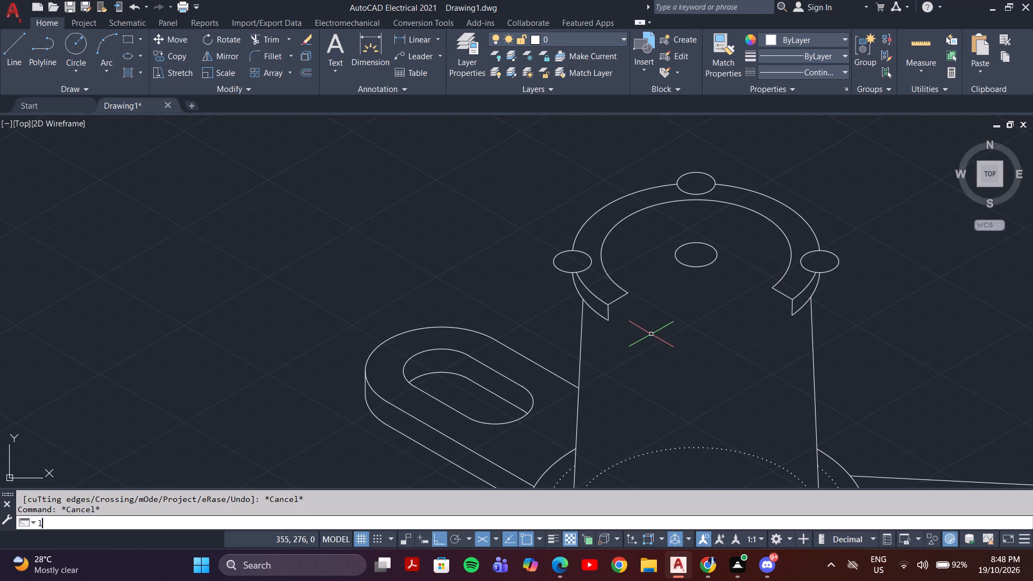
{"action": "key", "text": "Return"}
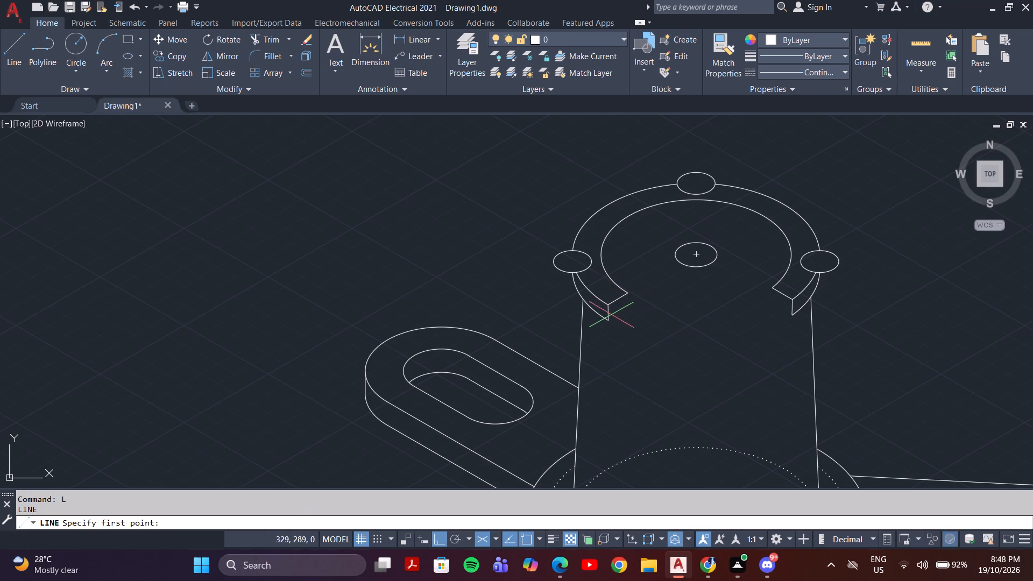
{"action": "left_click", "coordinate": [610, 320]}
{"action": "scroll", "coordinate": [623, 314], "scroll_direction": "down", "scroll_amount": 2}
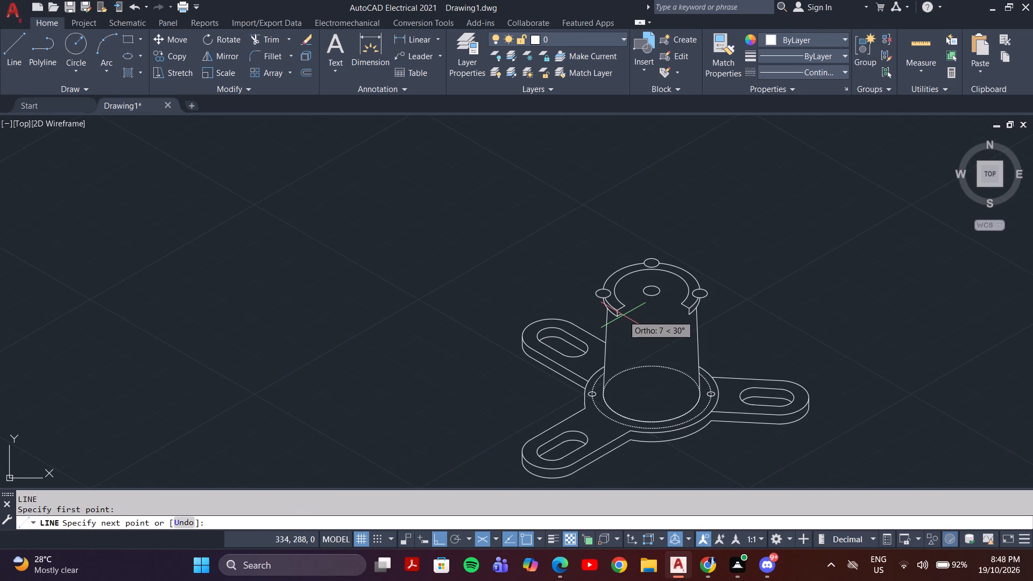
{"action": "scroll", "coordinate": [627, 314], "scroll_direction": "up", "scroll_amount": 3}
{"action": "left_click", "coordinate": [645, 306]}
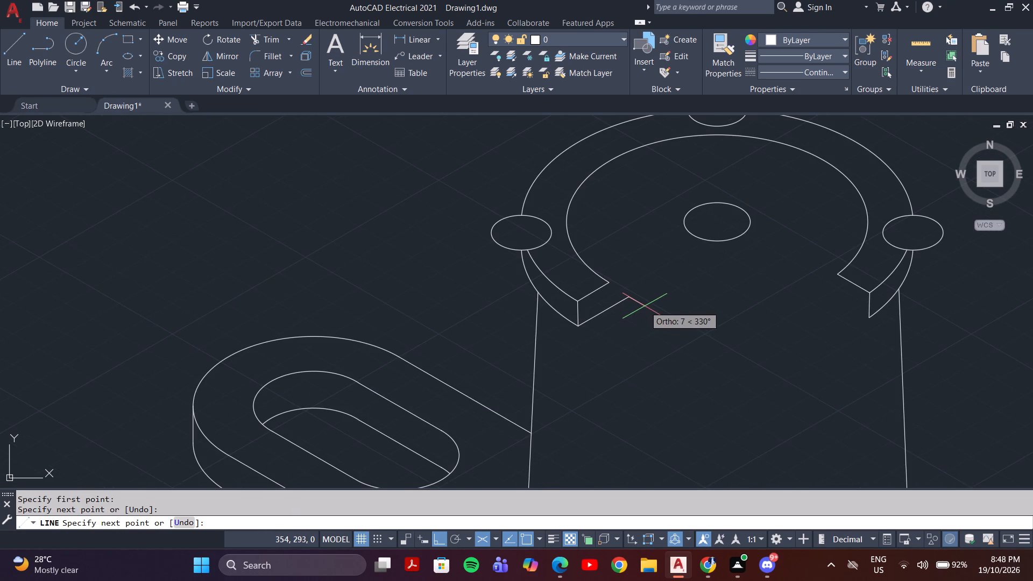
{"action": "key", "text": "space"}
{"action": "key", "text": "space"}
{"action": "left_click", "coordinate": [606, 284]}
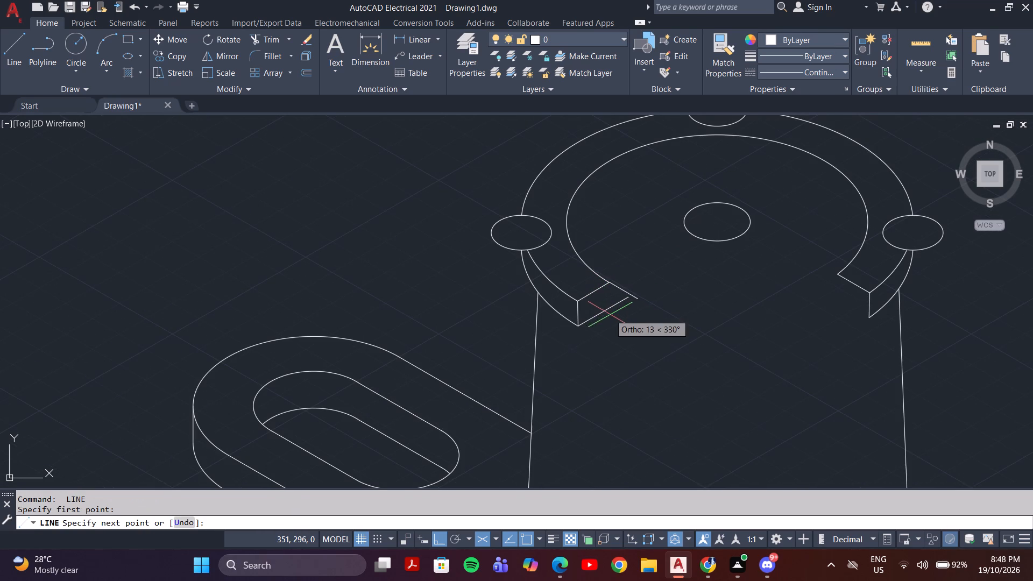
{"action": "key", "text": "F8"}
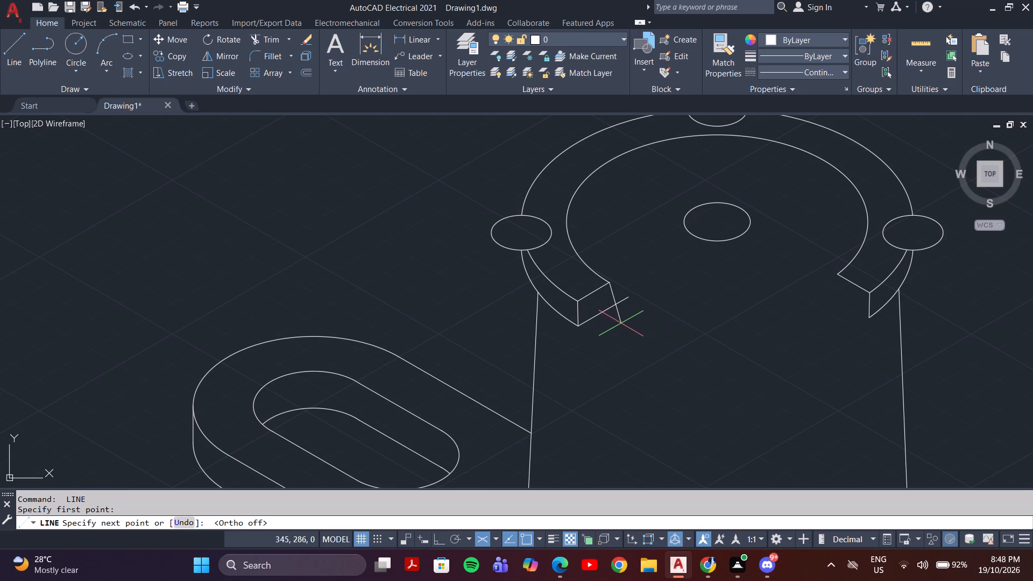
{"action": "key", "text": "F5"}
{"action": "key", "text": "F8"}
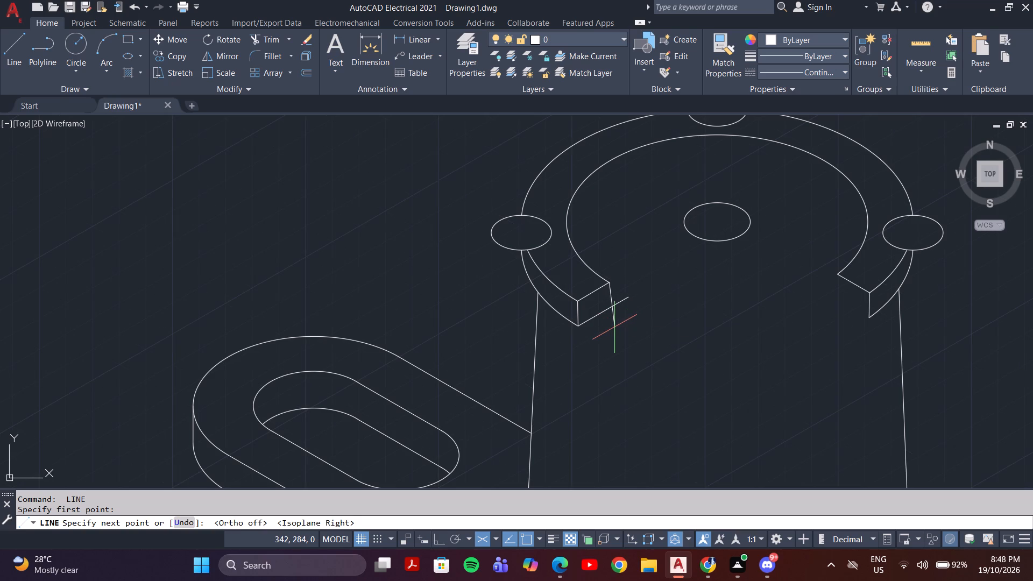
{"action": "left_click", "coordinate": [613, 332]}
{"action": "key", "text": "Escape"}
Trim the overshooting ends of the left cut face's lower and vertical lines at their crossing.
{"action": "type", "text": "tr"}
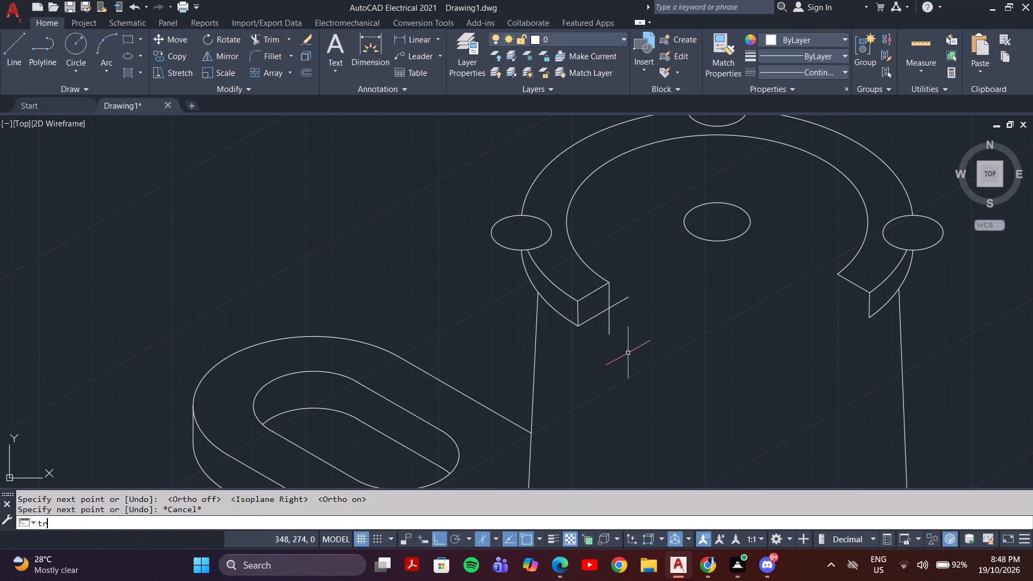
{"action": "key", "text": "Return"}
{"action": "left_click_drag", "start_coordinate": [596, 327], "coordinate": [620, 297]}
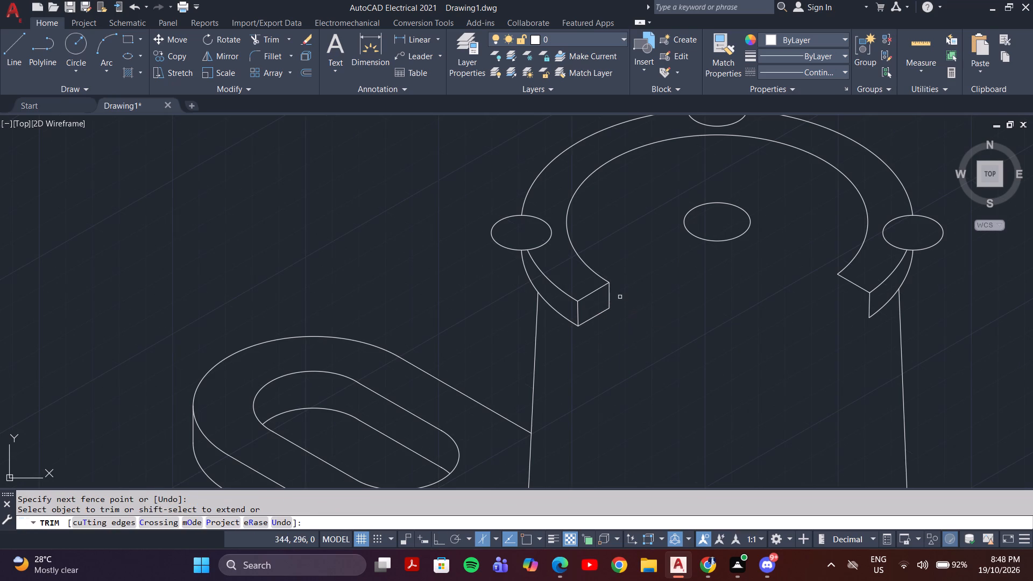
{"action": "key", "text": "Escape"}
Draw the right cut face's vertical line down from its top inner corner and its lower edge from the bottom outer corner.
{"action": "key", "text": "l"}
{"action": "key", "text": "Return"}
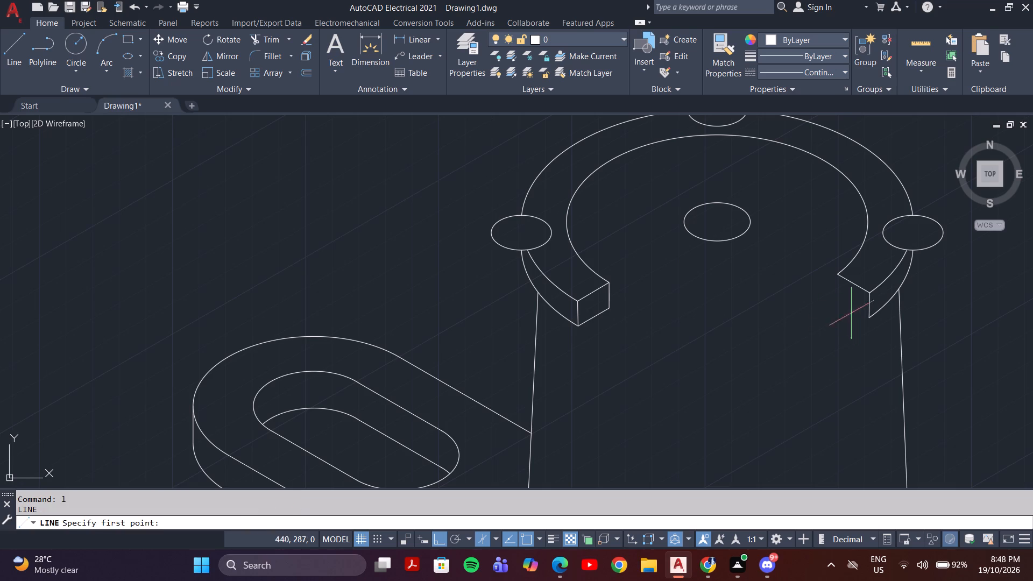
{"action": "left_click", "coordinate": [838, 274]}
{"action": "left_click", "coordinate": [833, 329]}
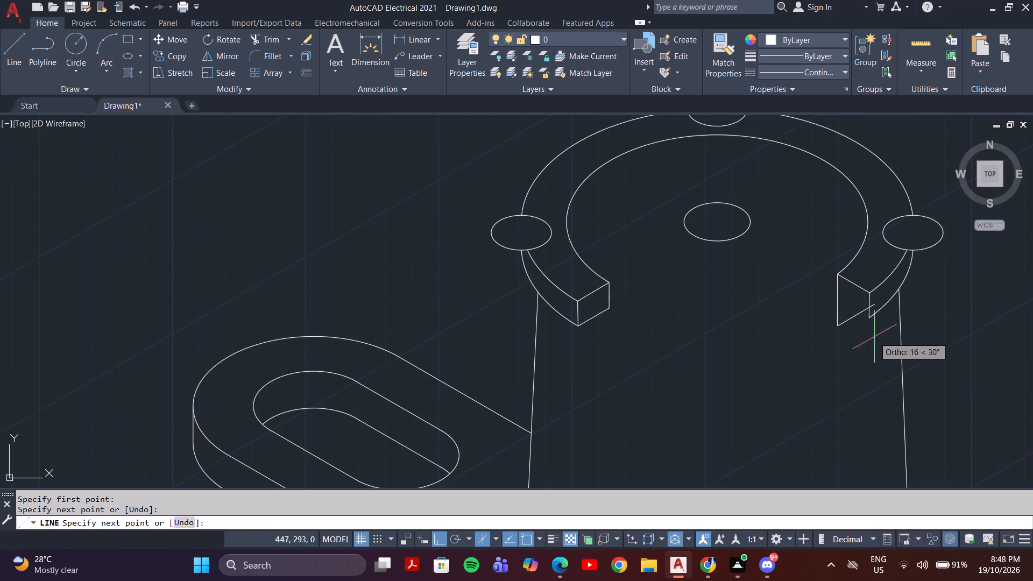
{"action": "key", "text": "space"}
{"action": "key", "text": "space"}
{"action": "left_click", "coordinate": [869, 317]}
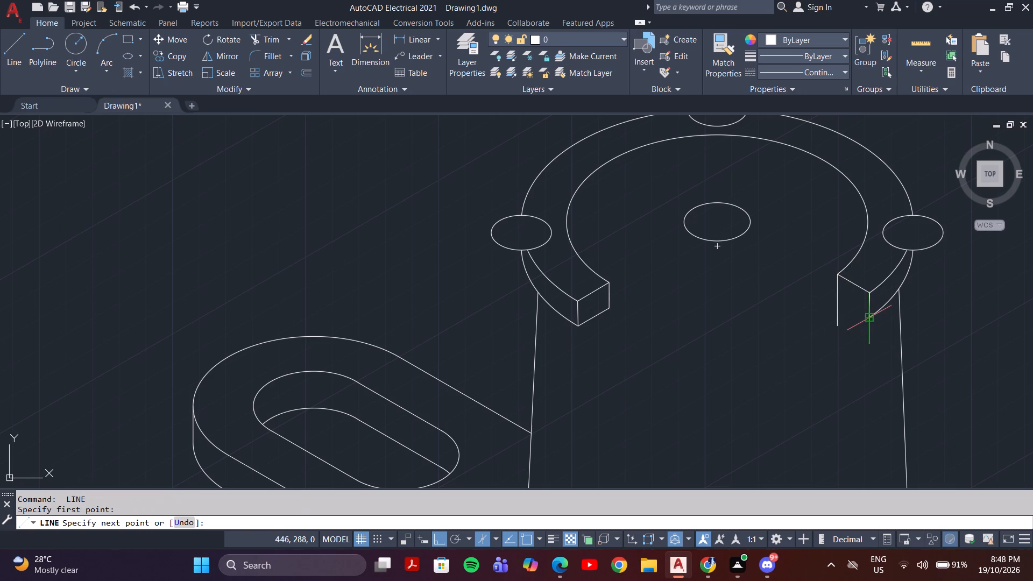
{"action": "key", "text": "F5"}
{"action": "left_click", "coordinate": [815, 306]}
{"action": "key", "text": "Escape"}
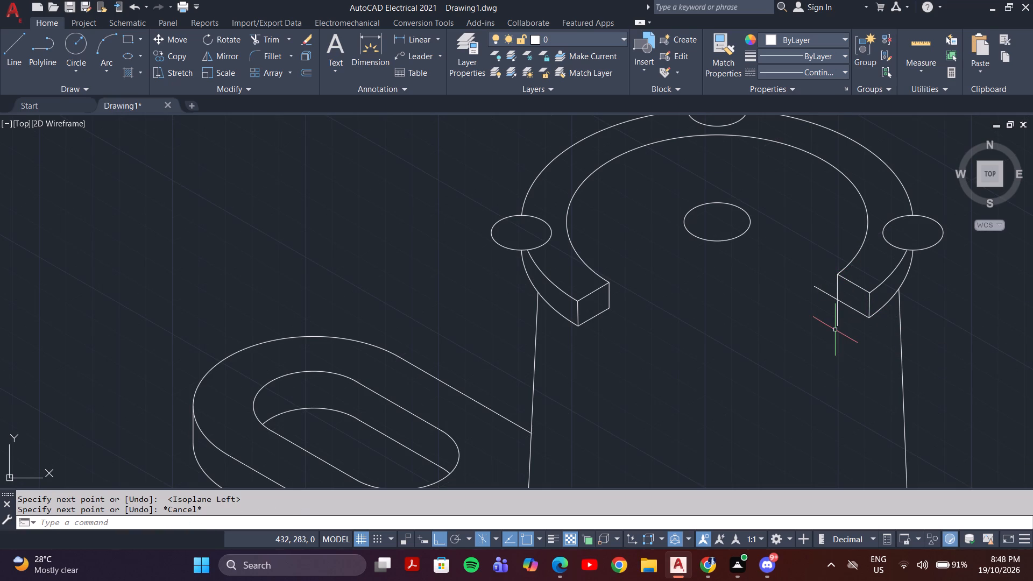
Trim the overshooting ends of the right cut face's vertical and lower lines at their crossing.
{"action": "type", "text": "tr"}
{"action": "key", "text": "Return"}
{"action": "left_click_drag", "start_coordinate": [852, 327], "coordinate": [840, 318]}
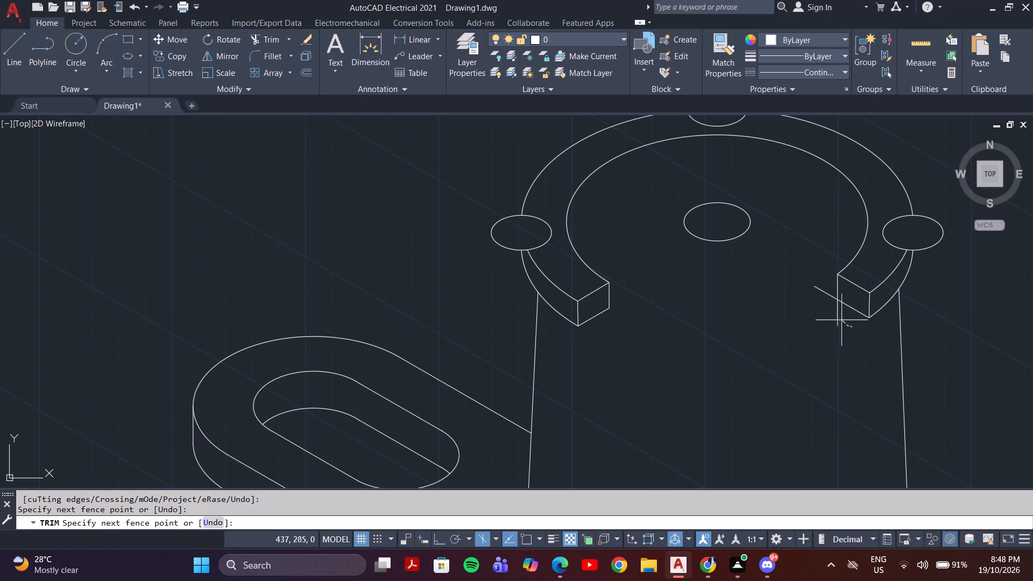
{"action": "left_click_drag", "start_coordinate": [840, 318], "coordinate": [829, 279]}
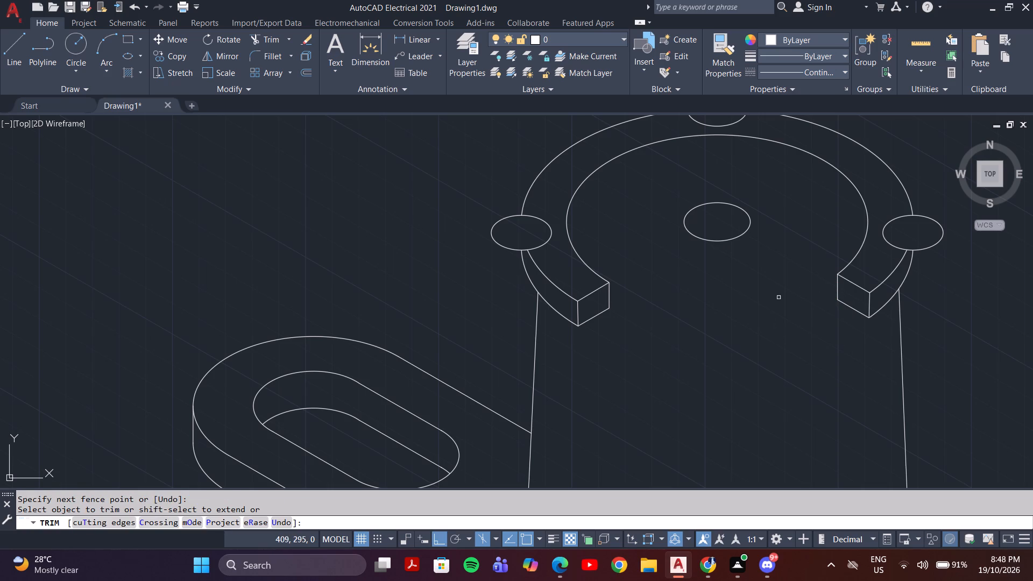
Remove the small central circle in the middle of the upper flange with Trim.
{"action": "left_click_drag", "start_coordinate": [772, 201], "coordinate": [748, 212]}
{"action": "scroll", "coordinate": [756, 241], "scroll_direction": "down", "scroll_amount": 1}
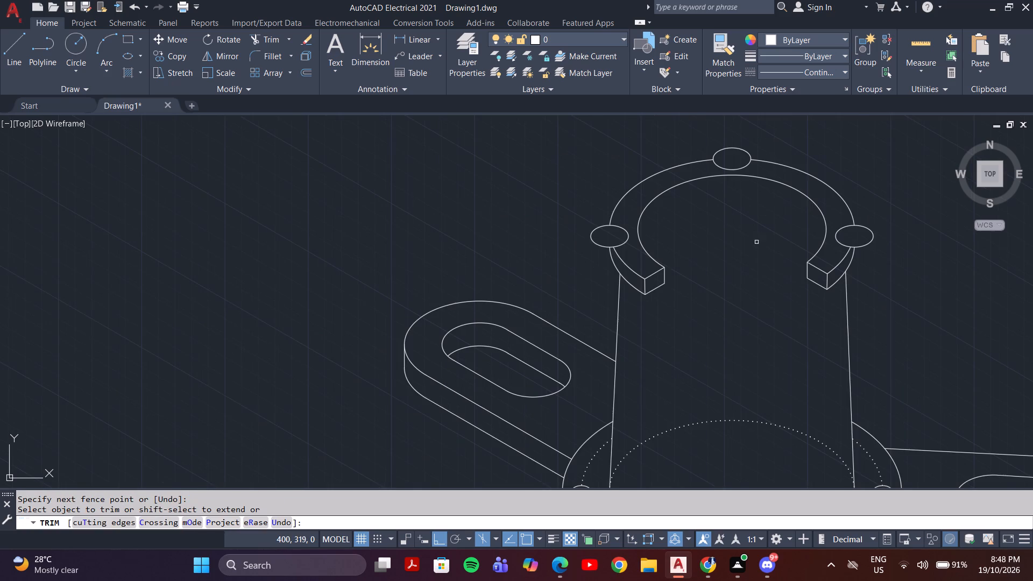
{"action": "middle_click_drag", "start_coordinate": [742, 316], "coordinate": [727, 314]}
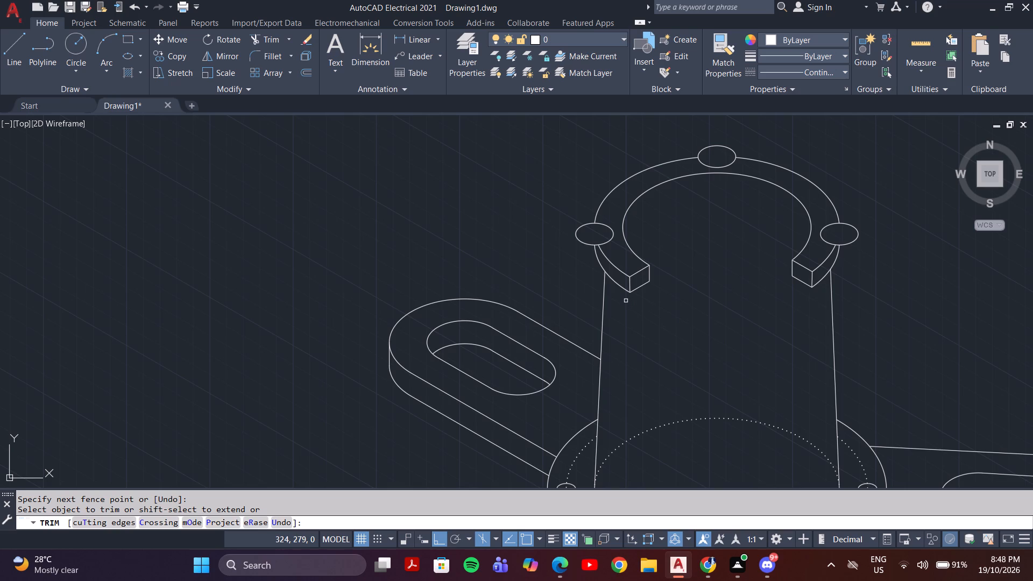
{"action": "key", "text": "Escape"}
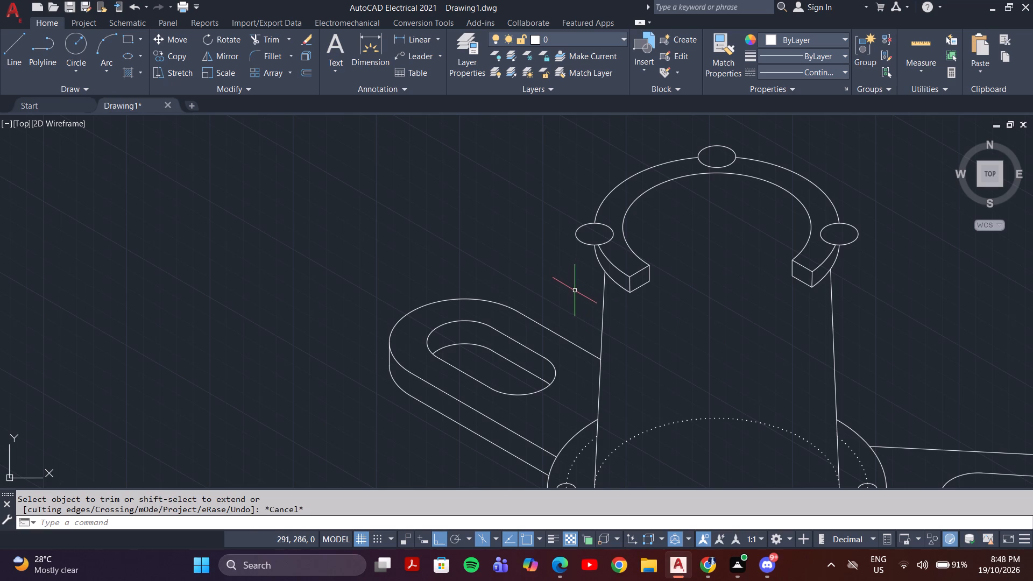
Copy the upper flange's left lug circle 10 mm straight down from its centre.
{"action": "left_click", "coordinate": [586, 241]}
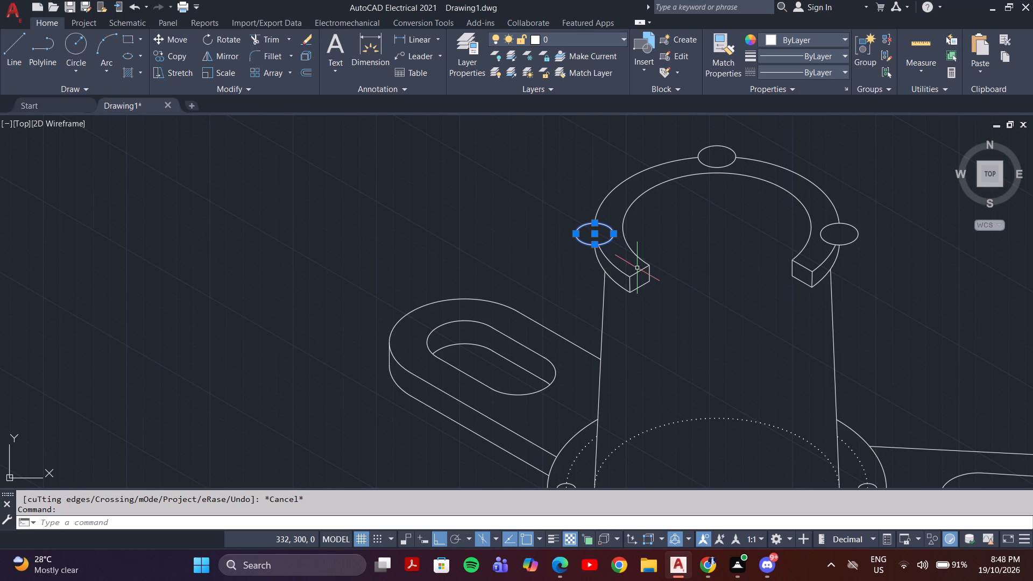
{"action": "type", "text": "co"}
{"action": "key", "text": "Return"}
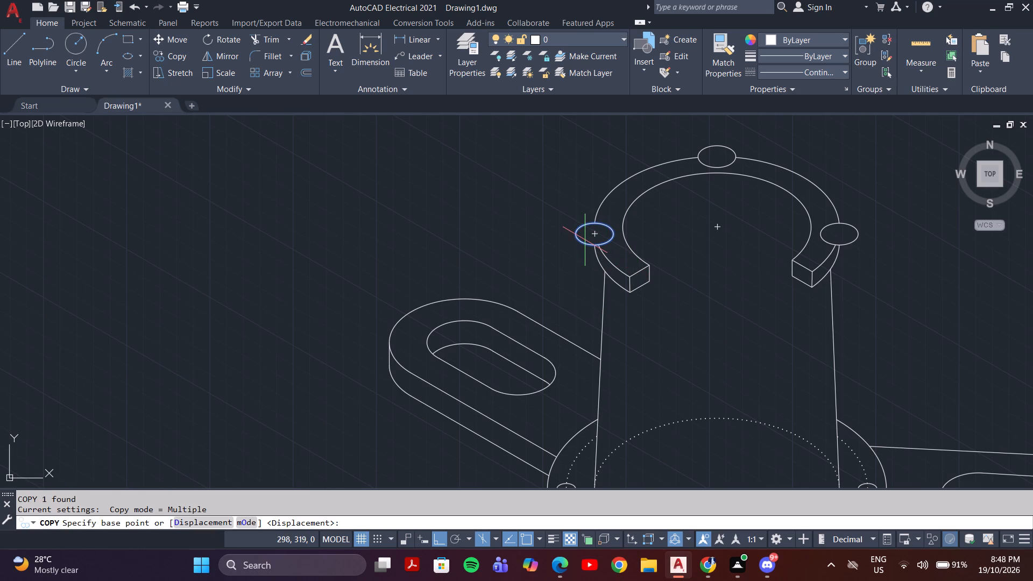
{"action": "key", "text": "F5"}
{"action": "left_click", "coordinate": [595, 232]}
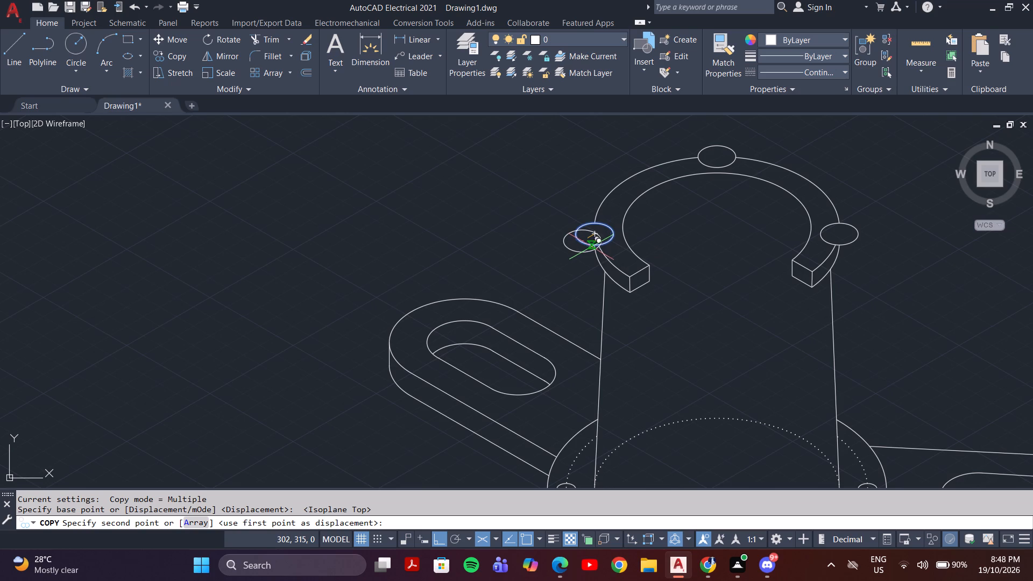
{"action": "key", "text": "F8"}
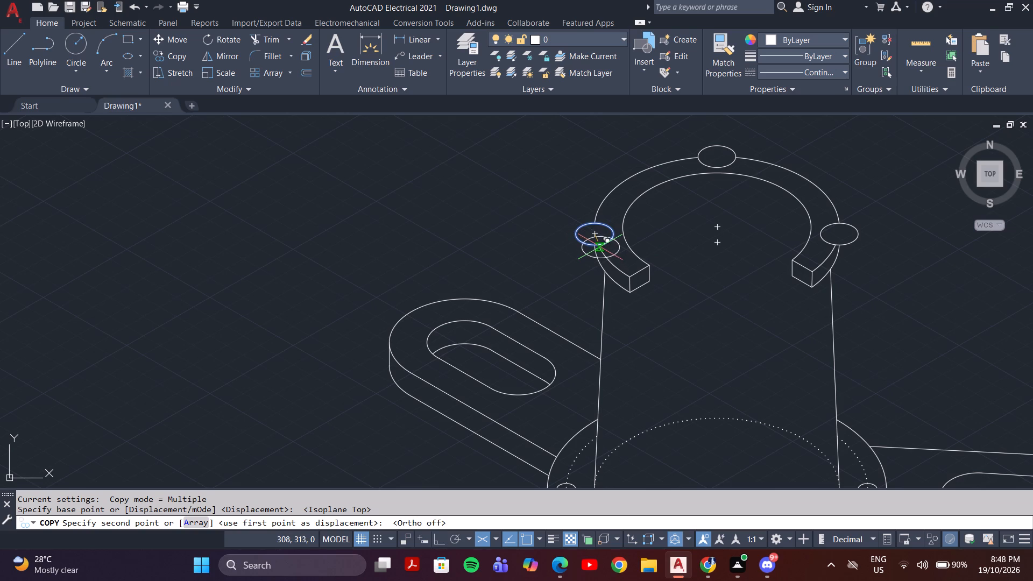
{"action": "key", "text": "F8"}
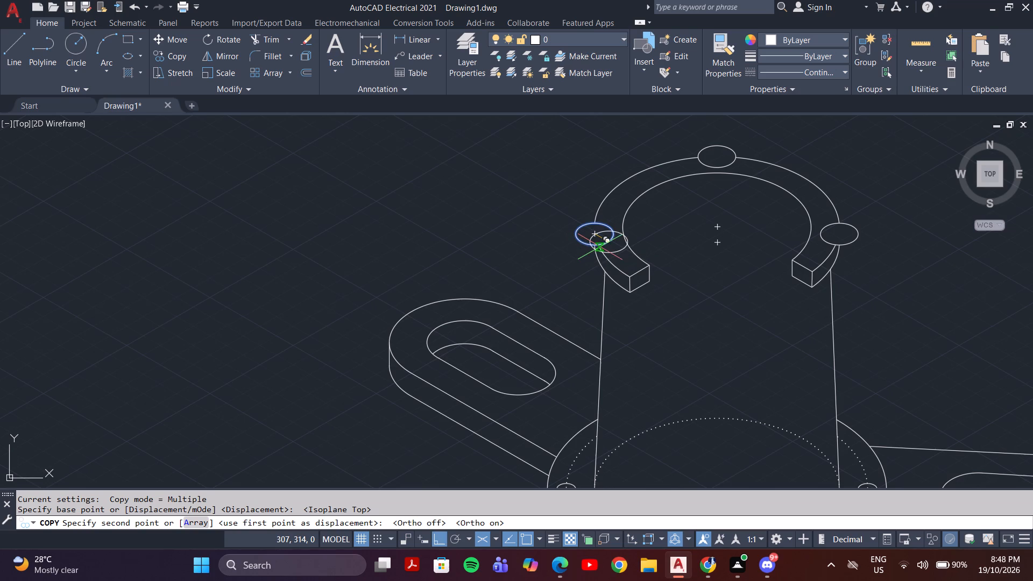
{"action": "key", "text": "F5"}
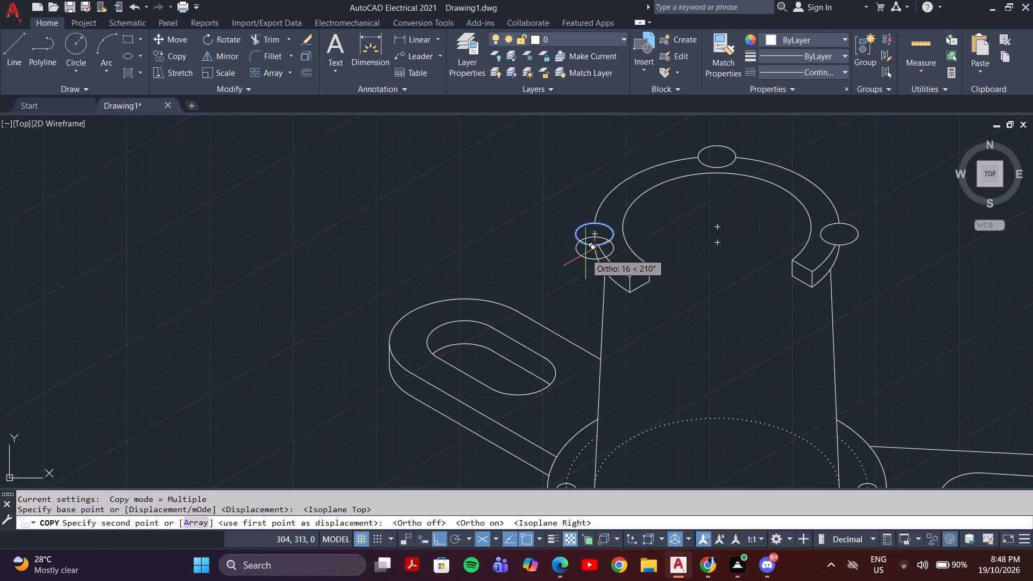
{"action": "key", "text": "1"}
{"action": "key", "text": "0"}
{"action": "key", "text": "Return"}
{"action": "key", "text": "Escape"}
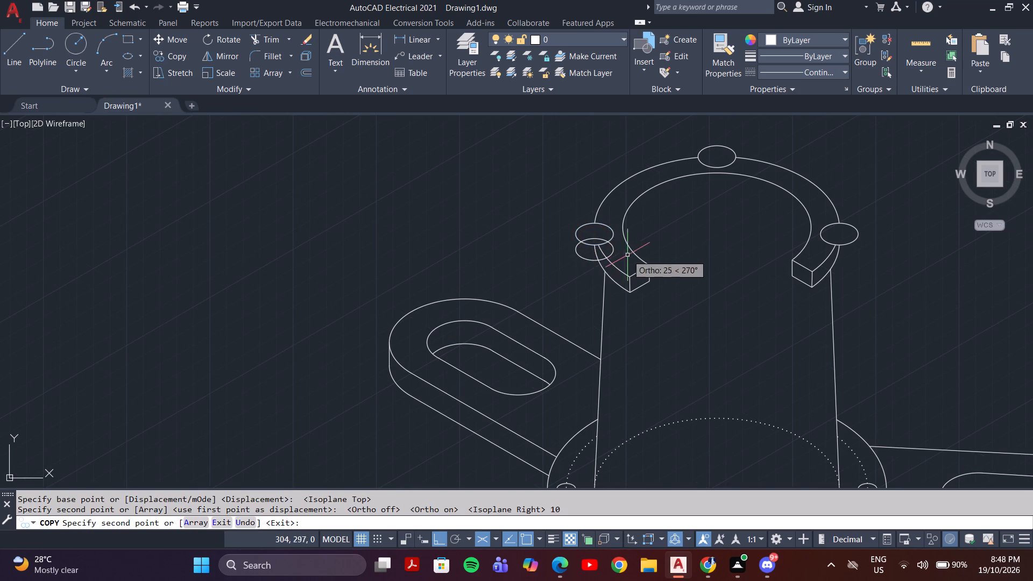
Trim the left lug's lower circle where it passes beneath the upper circle and extends across the flange's top face.
{"action": "scroll", "coordinate": [622, 257], "scroll_direction": "up", "scroll_amount": 2}
{"action": "type", "text": "tr"}
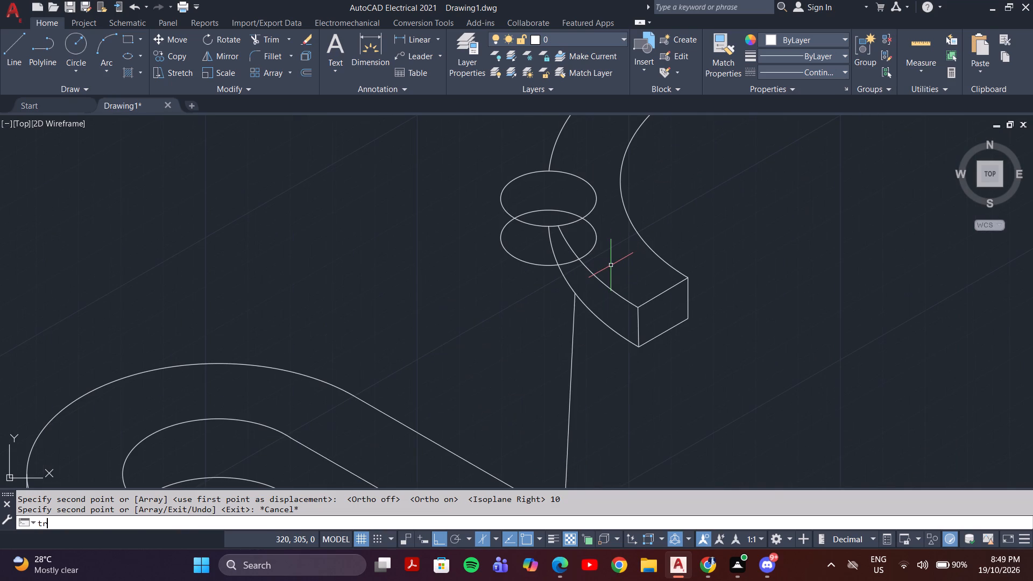
{"action": "key", "text": "Return"}
{"action": "left_click", "coordinate": [563, 212]}
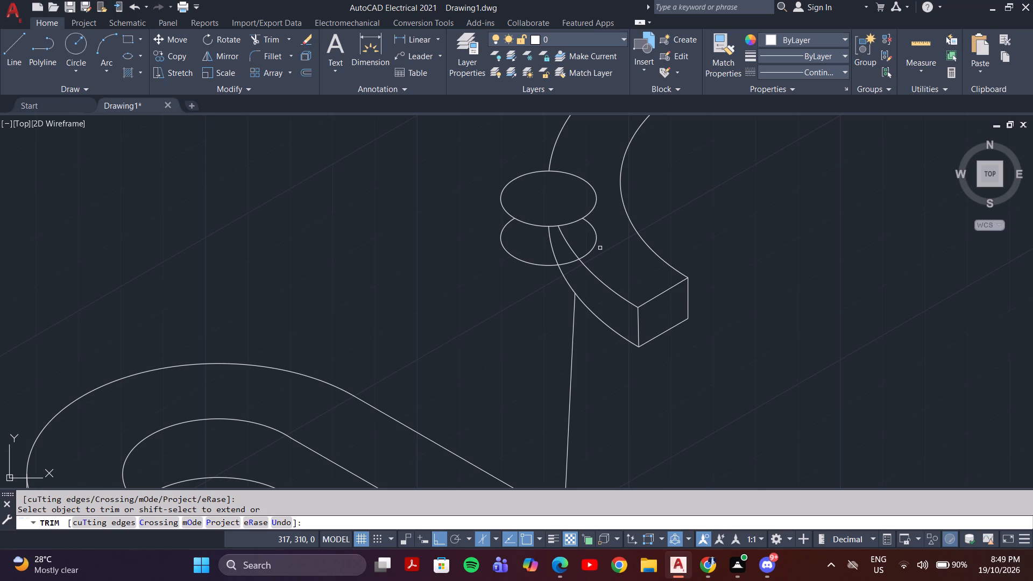
{"action": "left_click", "coordinate": [600, 248]}
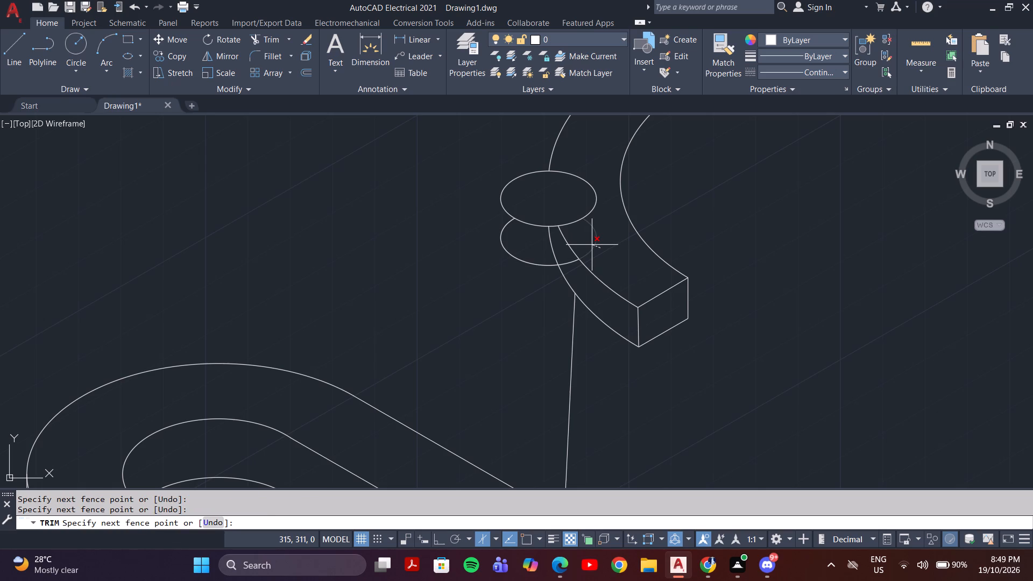
{"action": "left_click", "coordinate": [592, 245]}
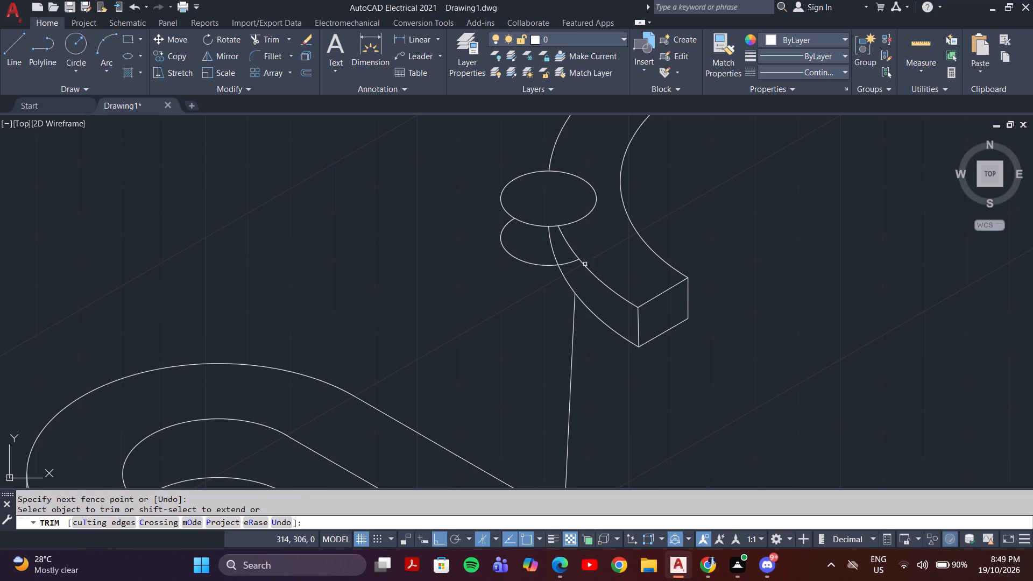
{"action": "key", "text": "Escape"}
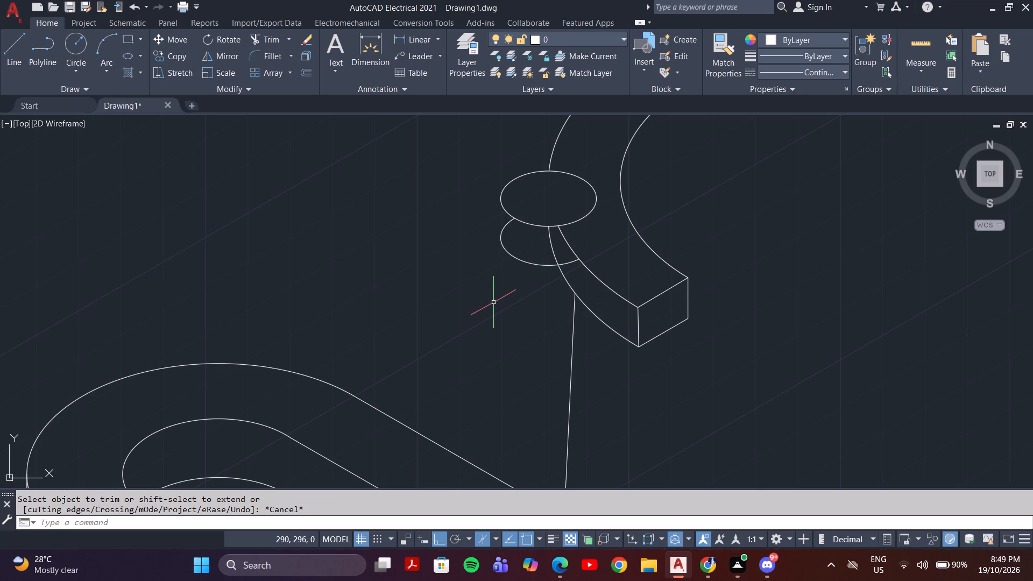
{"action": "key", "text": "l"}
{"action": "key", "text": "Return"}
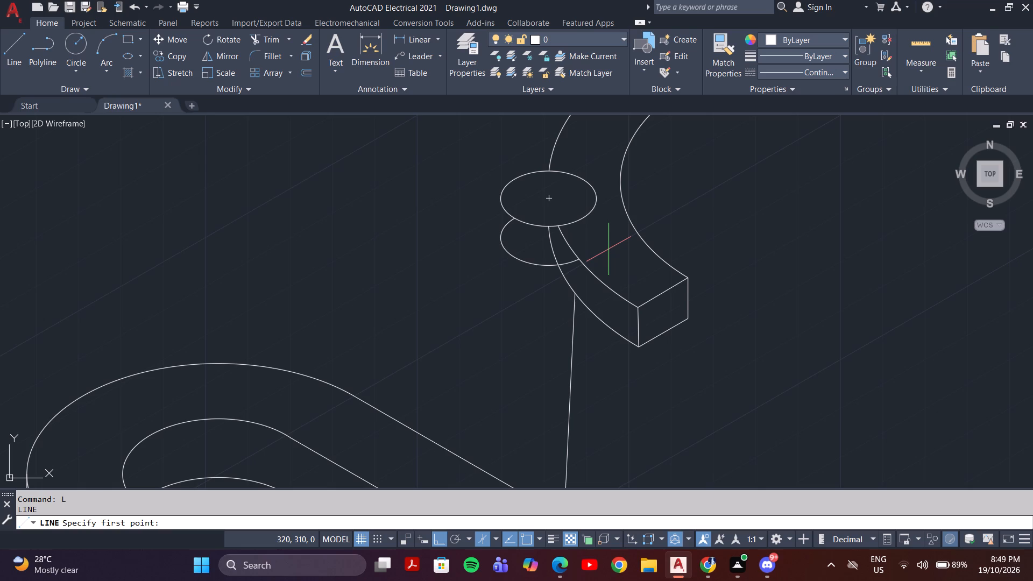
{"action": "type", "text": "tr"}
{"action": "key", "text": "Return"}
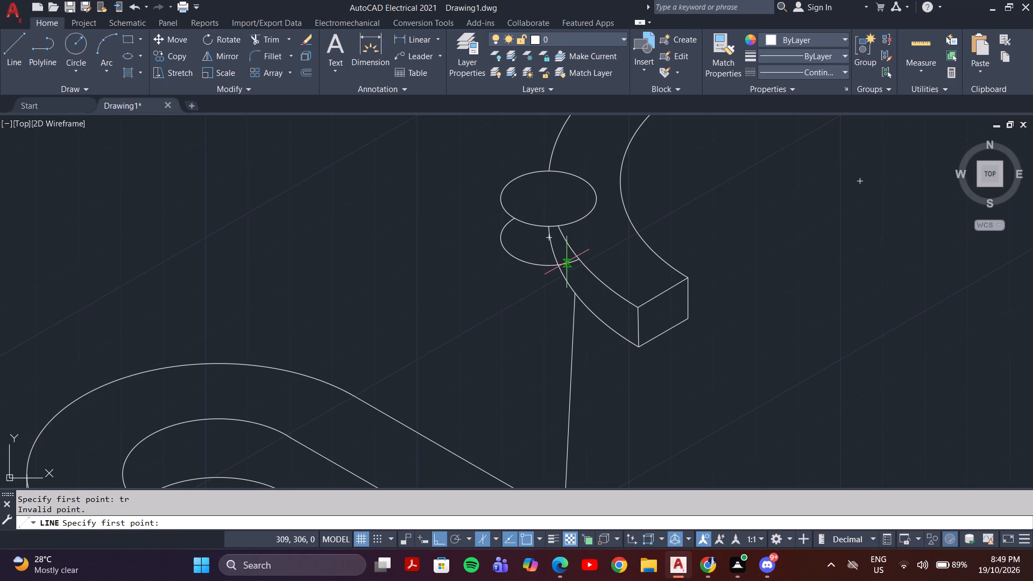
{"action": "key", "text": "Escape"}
Trim the leftover piece of the left lug's lower circle that crosses the upper flange's outer side face.
{"action": "type", "text": "tr"}
{"action": "key", "text": "Return"}
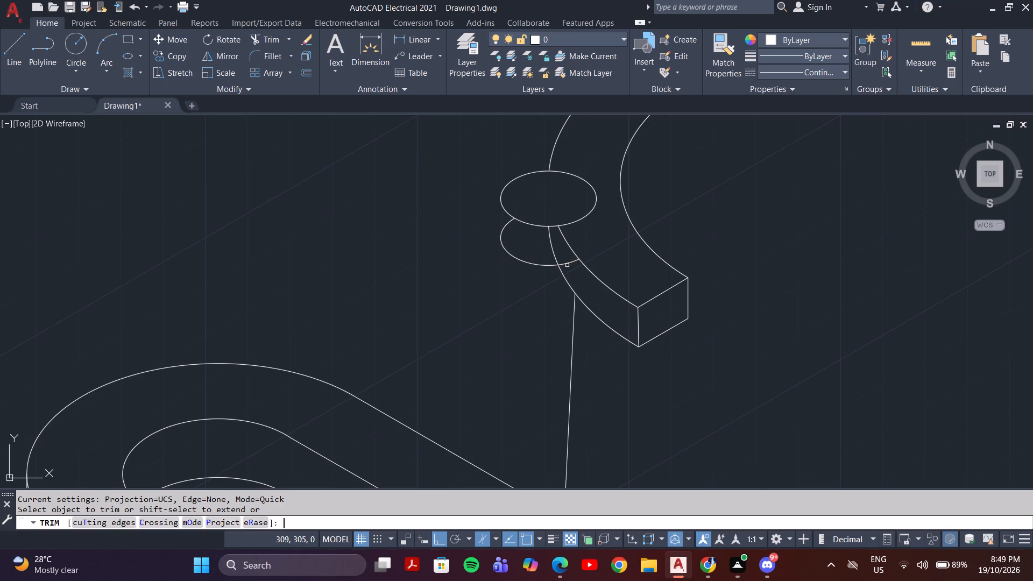
{"action": "left_click", "coordinate": [567, 263]}
{"action": "key", "text": "Escape"}
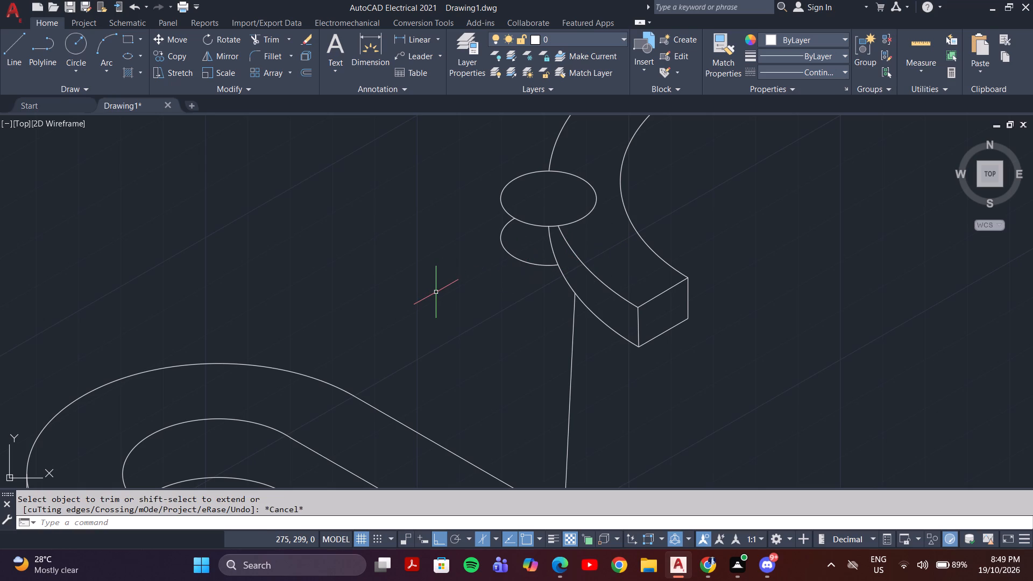
Draw a vertical line joining the left quadrants of the left lug's upper and lower circles.
{"action": "key", "text": "l"}
{"action": "key", "text": "Return"}
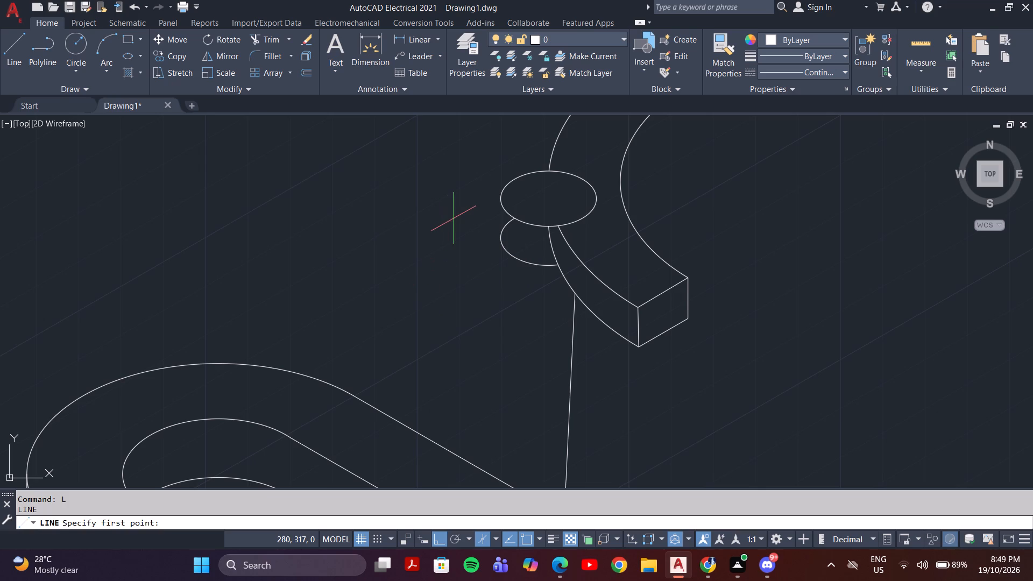
{"action": "key", "text": "F5"}
{"action": "key", "text": "F5"}
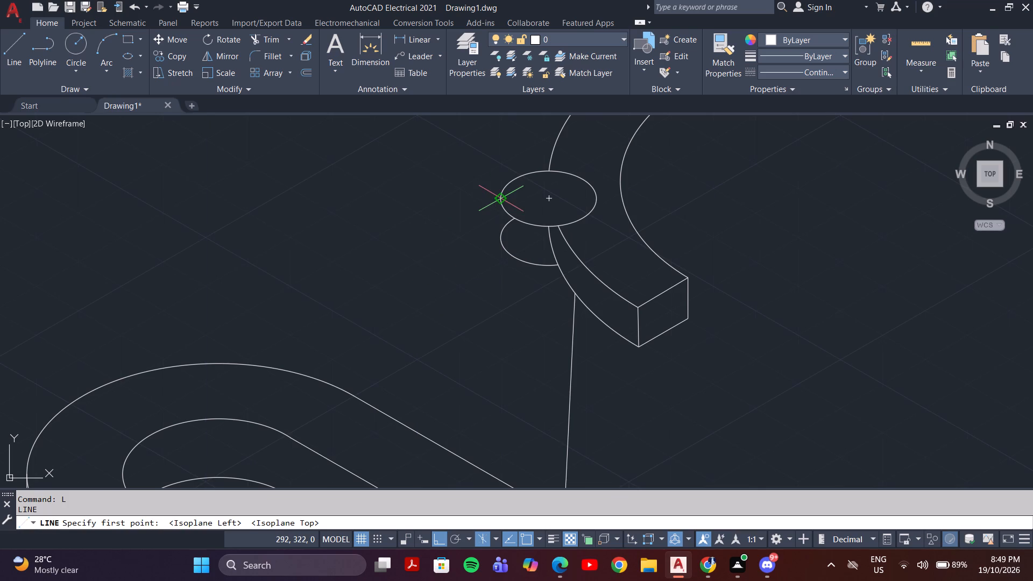
{"action": "key", "text": "F5"}
{"action": "left_click", "coordinate": [501, 195]}
{"action": "left_click", "coordinate": [500, 238]}
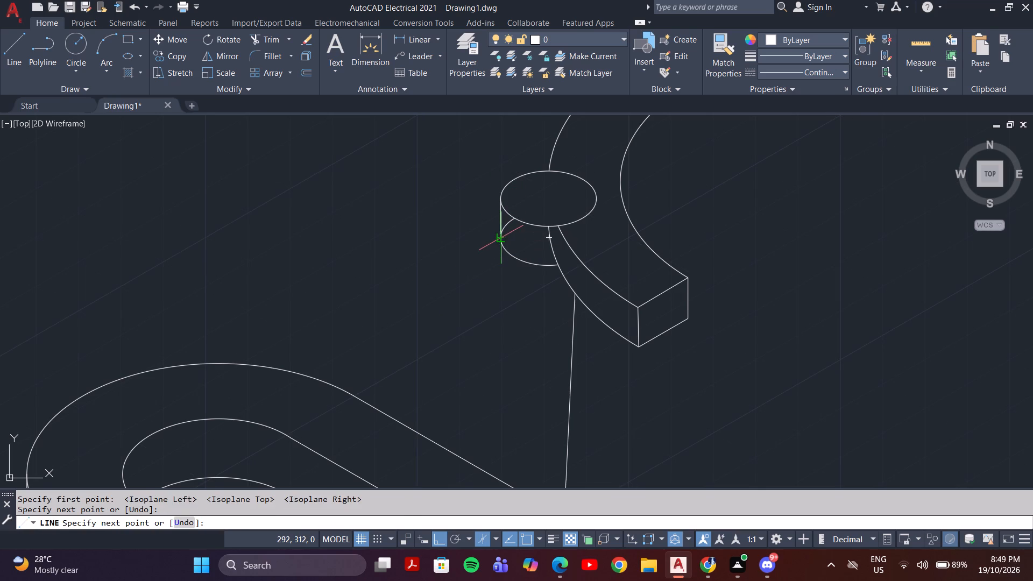
{"action": "key", "text": "Escape"}
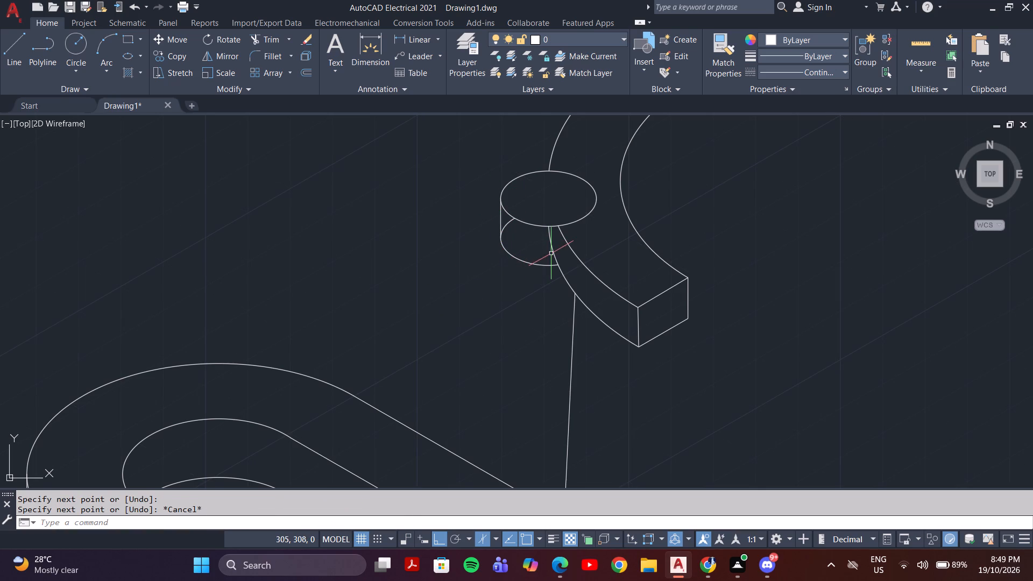
Trim the hidden back arc of the left lug's lower circle between the vertical edge and the upper circle.
{"action": "type", "text": "tr"}
{"action": "key", "text": "Return"}
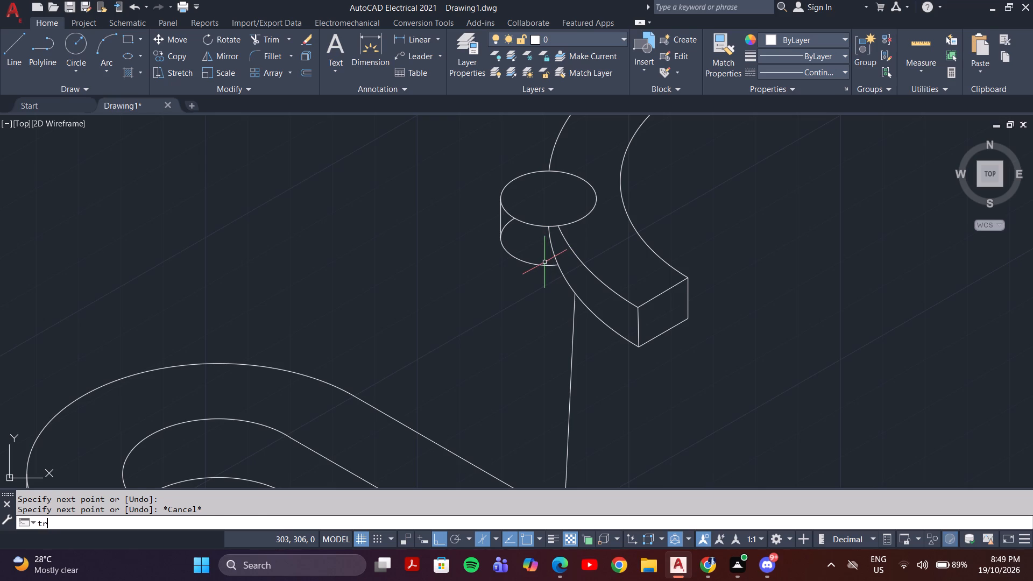
{"action": "left_click", "coordinate": [507, 223]}
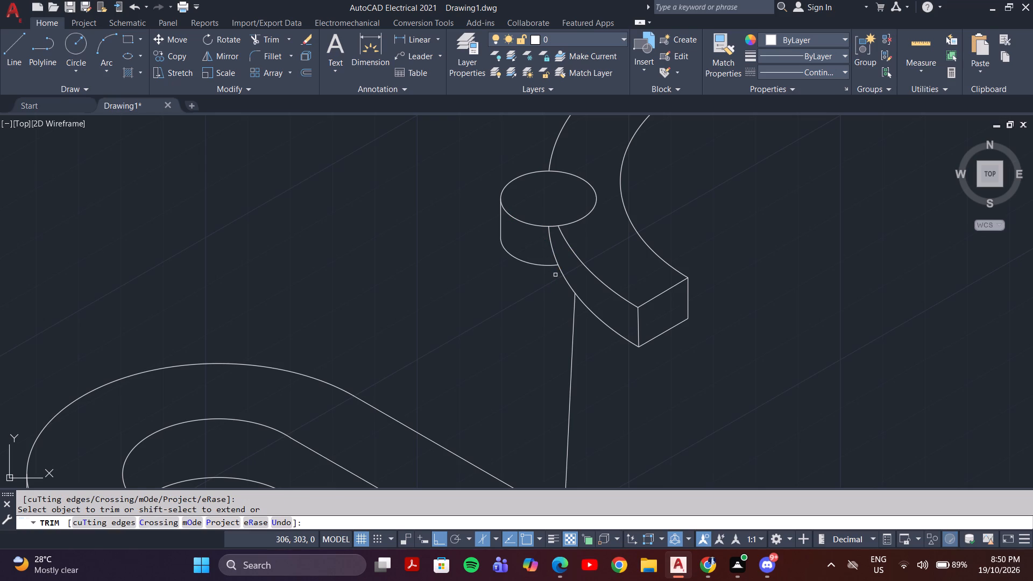
{"action": "key", "text": "l"}
{"action": "key", "text": "Return"}
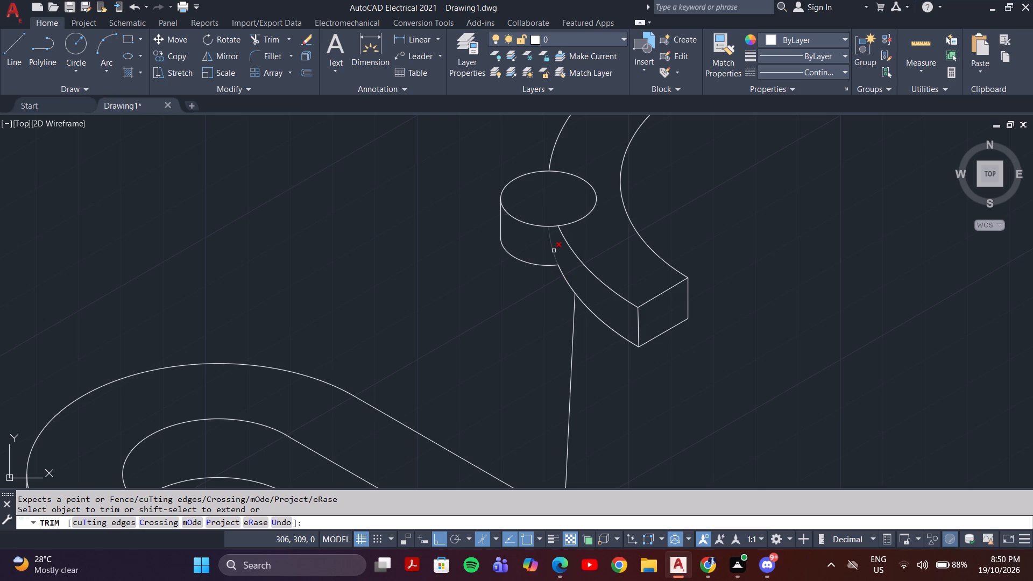
{"action": "key", "text": "grave"}
{"action": "scroll", "coordinate": [529, 246], "scroll_direction": "down", "scroll_amount": 3}
{"action": "key", "text": "Escape"}
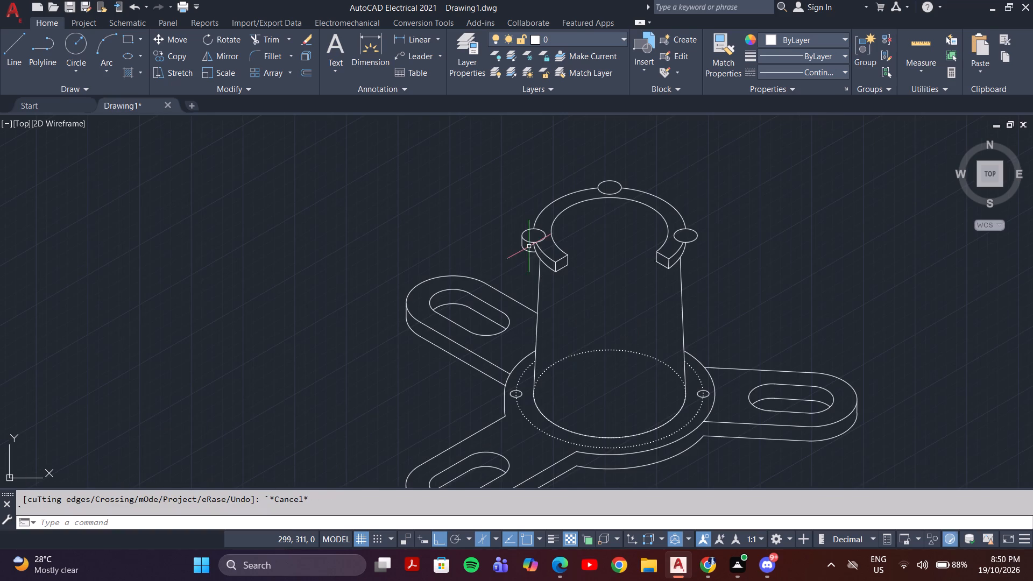
Draw a small top-plane isocircle for the hole, centred on the upper flange's left lug.
{"action": "scroll", "coordinate": [533, 246], "scroll_direction": "up", "scroll_amount": 2}
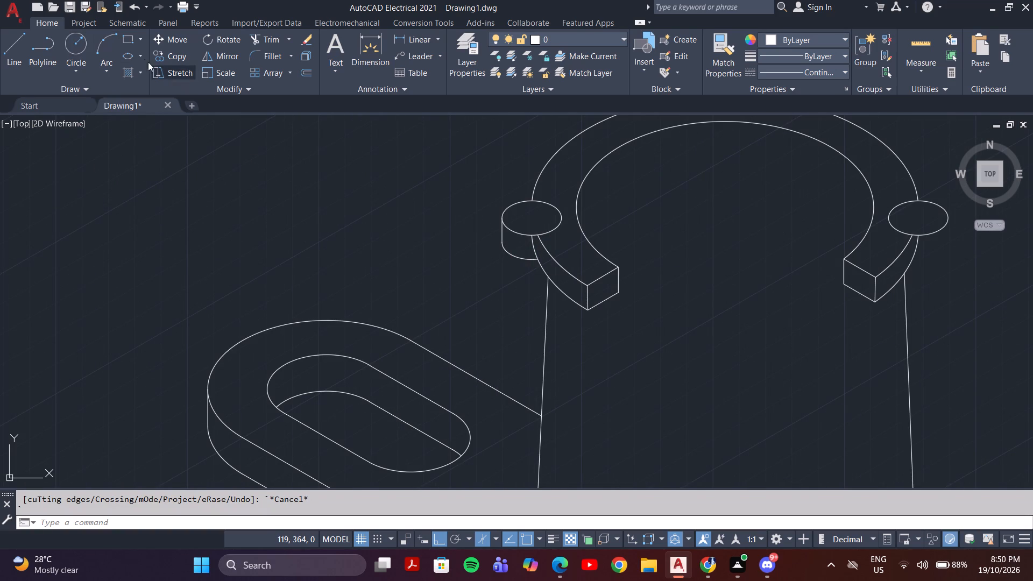
{"action": "left_click", "coordinate": [133, 59]}
{"action": "left_click", "coordinate": [335, 520]}
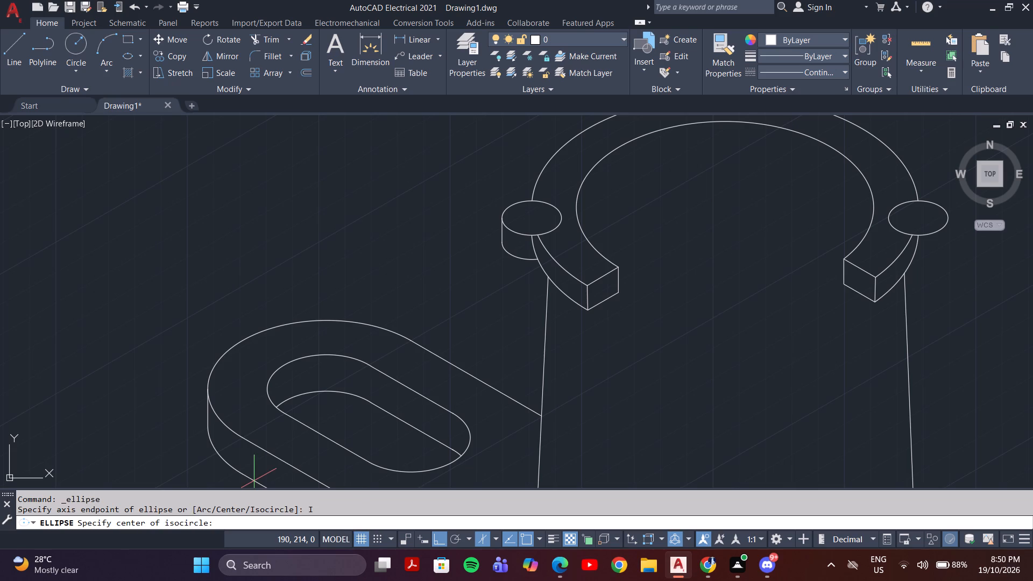
{"action": "key", "text": "F5"}
{"action": "key", "text": "F5"}
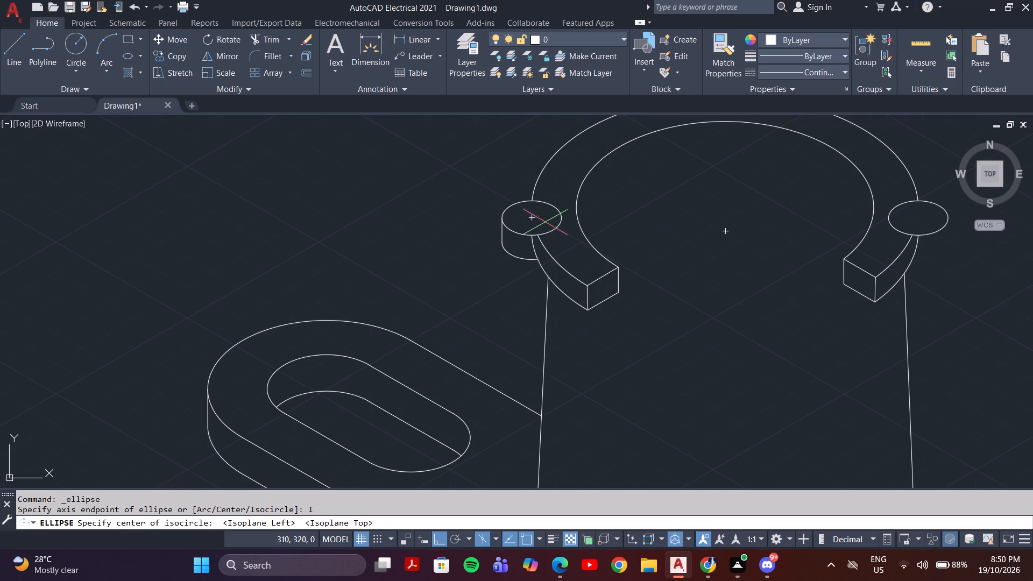
{"action": "left_click", "coordinate": [532, 218]}
{"action": "left_click", "coordinate": [514, 221]}
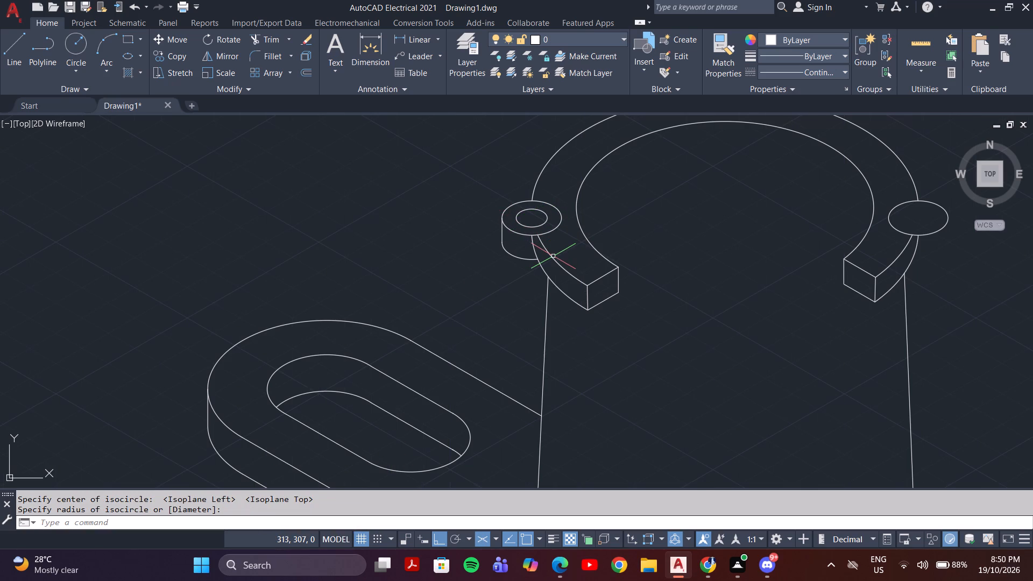
Trim the left lug circle's arc across the flange's top face and the flange's lower outer arc inside the lug.
{"action": "type", "text": "tr"}
{"action": "key", "text": "Return"}
{"action": "left_click", "coordinate": [549, 230]}
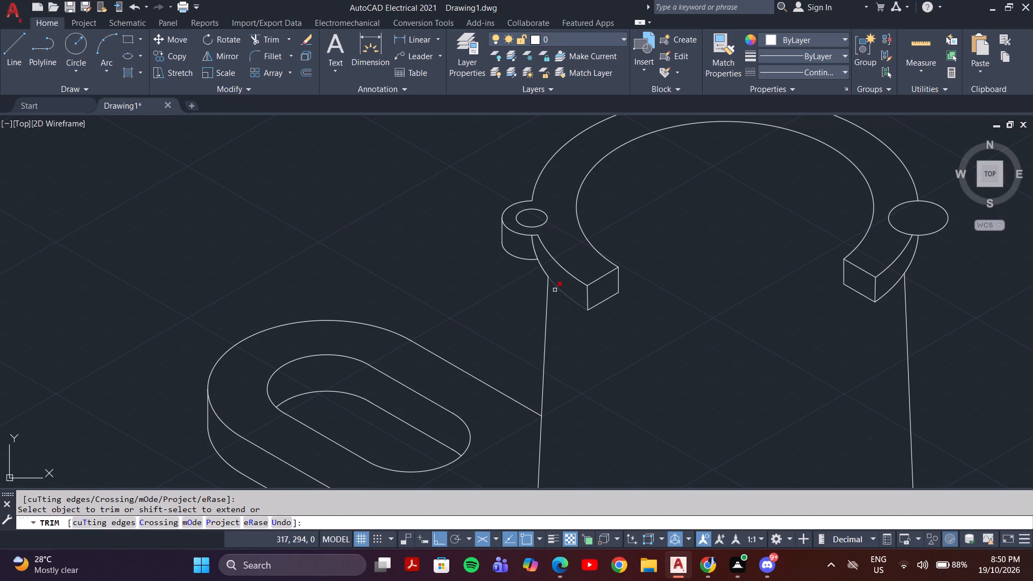
{"action": "left_click", "coordinate": [534, 247]}
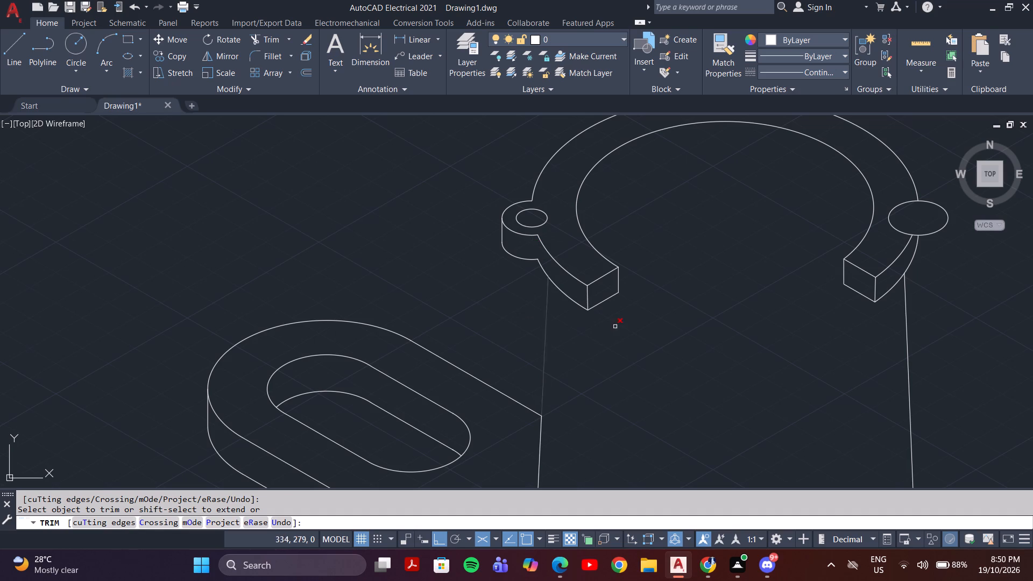
{"action": "middle_click_drag", "start_coordinate": [724, 365], "coordinate": [594, 379]}
{"action": "key", "text": "Escape"}
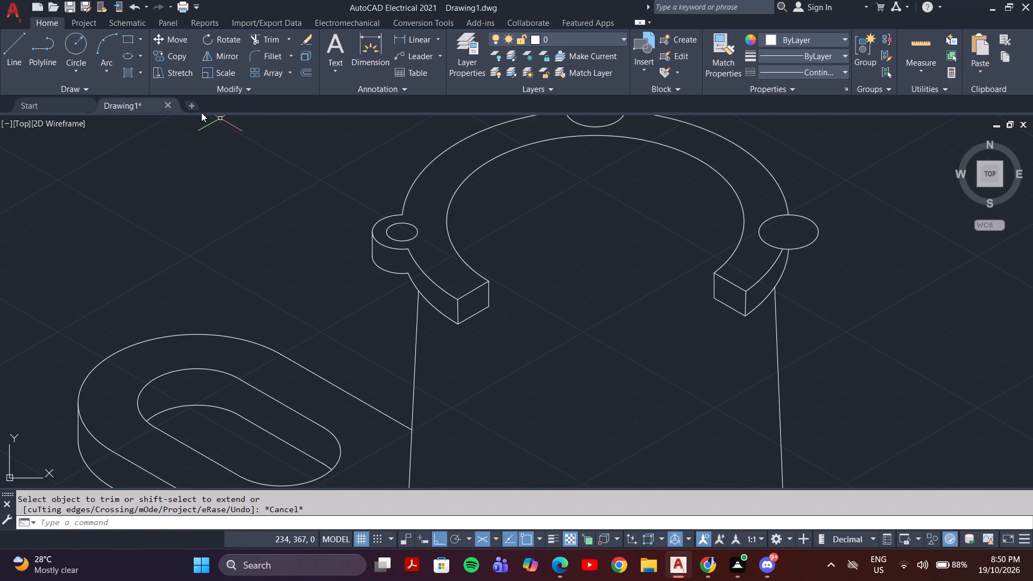
Copy the left lug's hole circle from its centre to the centres of the upper flange's back and right lugs.
{"action": "left_click", "coordinate": [411, 240]}
{"action": "key", "text": "c"}
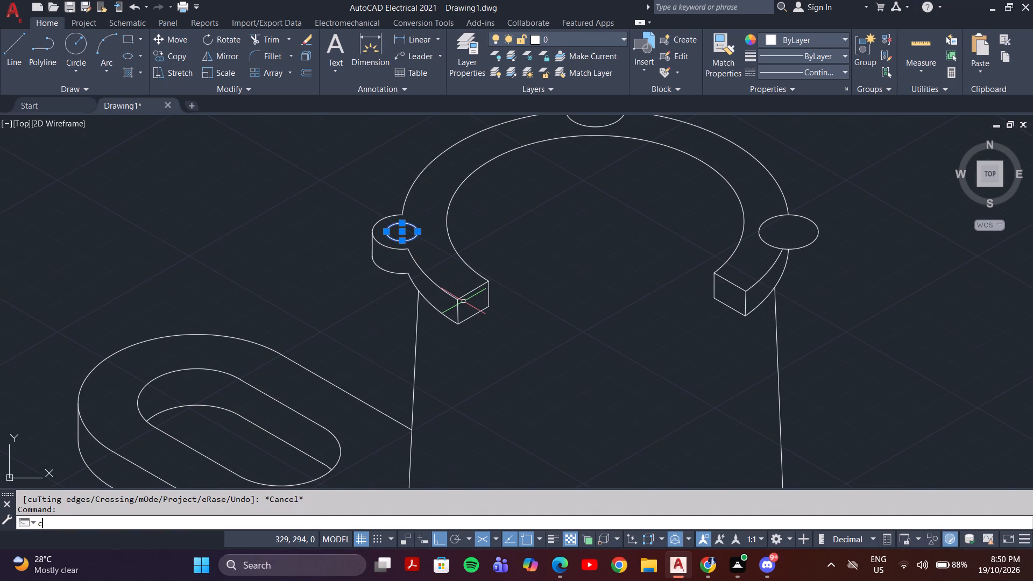
{"action": "key", "text": "o"}
{"action": "key", "text": "Return"}
{"action": "left_click", "coordinate": [399, 230]}
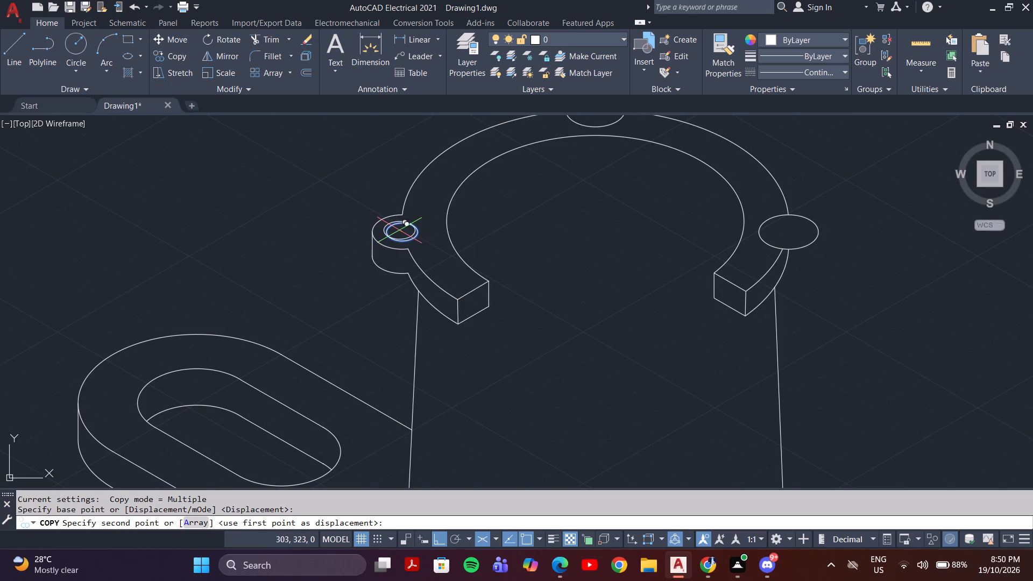
{"action": "middle_click_drag", "start_coordinate": [504, 190], "coordinate": [479, 340]}
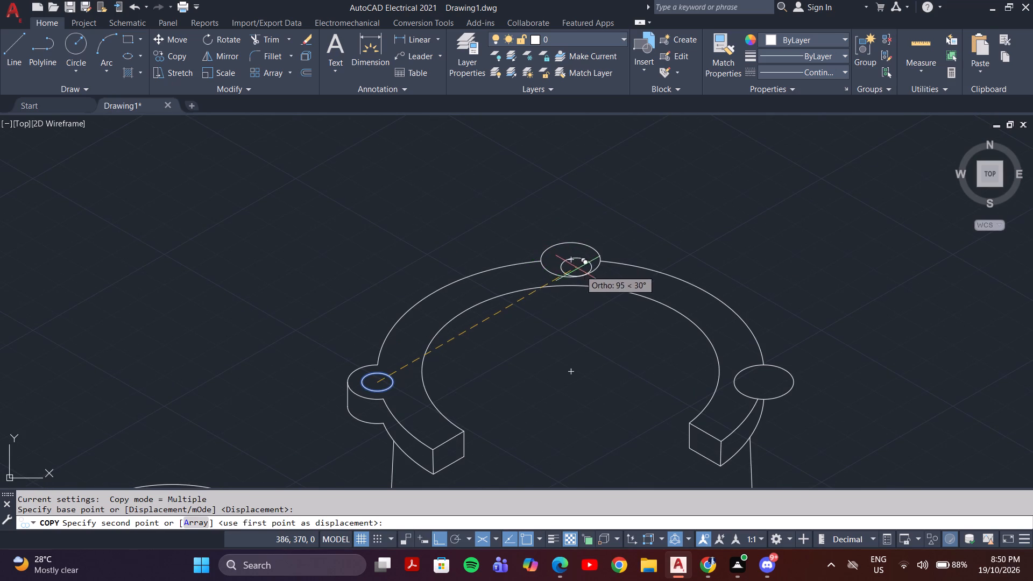
{"action": "key", "text": "F8"}
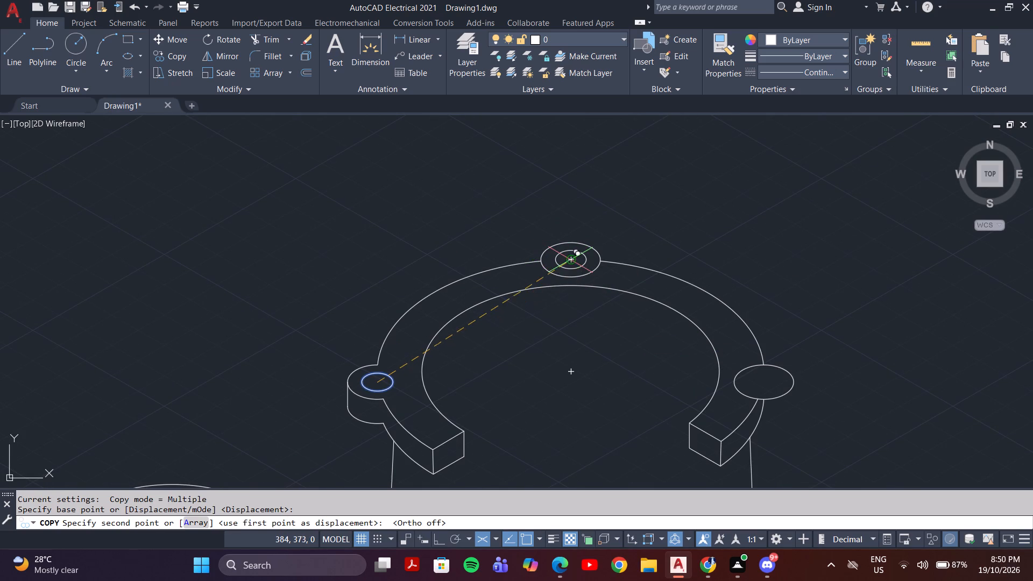
{"action": "left_click", "coordinate": [570, 263]}
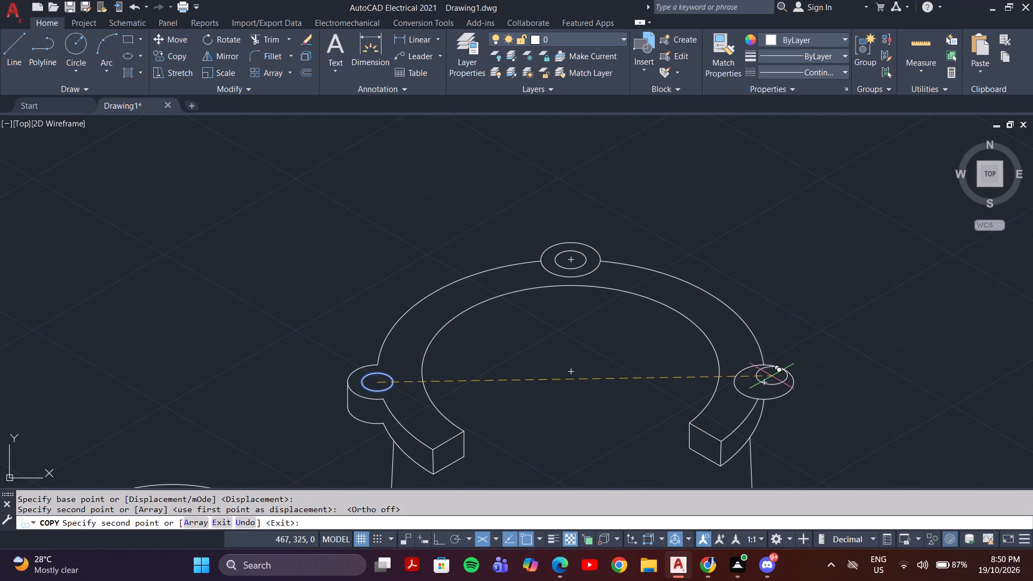
{"action": "left_click", "coordinate": [762, 386]}
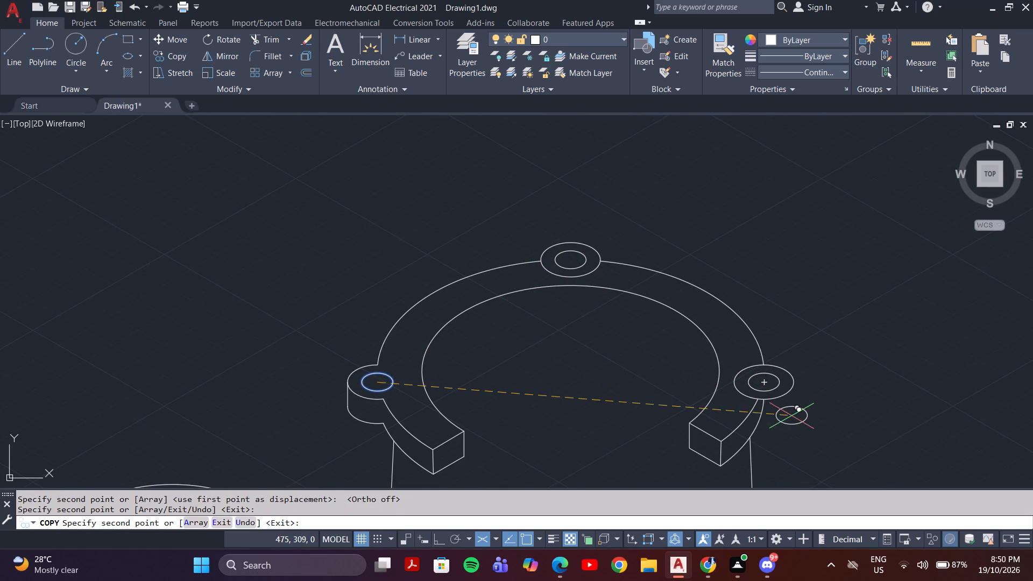
{"action": "key", "text": "Escape"}
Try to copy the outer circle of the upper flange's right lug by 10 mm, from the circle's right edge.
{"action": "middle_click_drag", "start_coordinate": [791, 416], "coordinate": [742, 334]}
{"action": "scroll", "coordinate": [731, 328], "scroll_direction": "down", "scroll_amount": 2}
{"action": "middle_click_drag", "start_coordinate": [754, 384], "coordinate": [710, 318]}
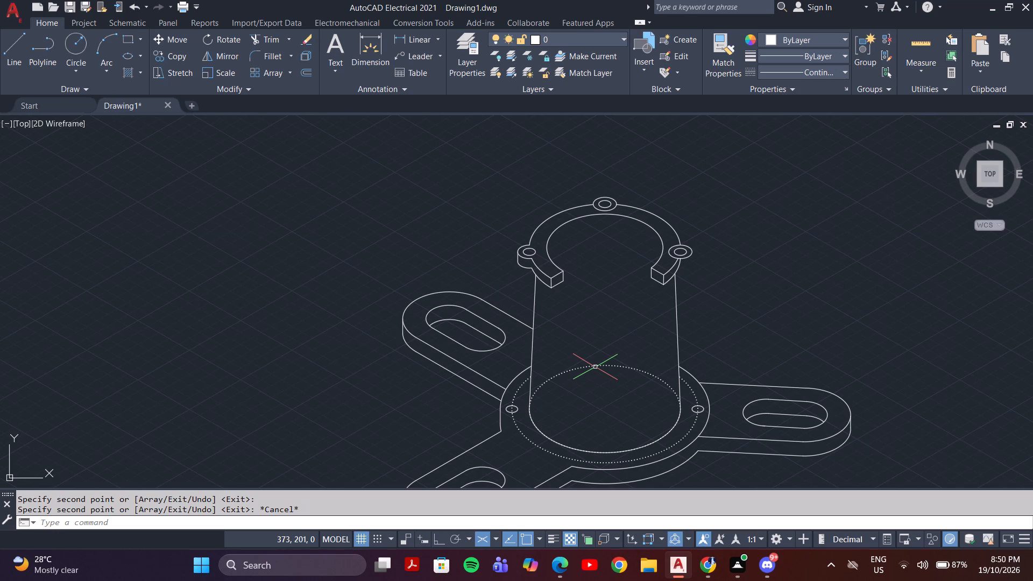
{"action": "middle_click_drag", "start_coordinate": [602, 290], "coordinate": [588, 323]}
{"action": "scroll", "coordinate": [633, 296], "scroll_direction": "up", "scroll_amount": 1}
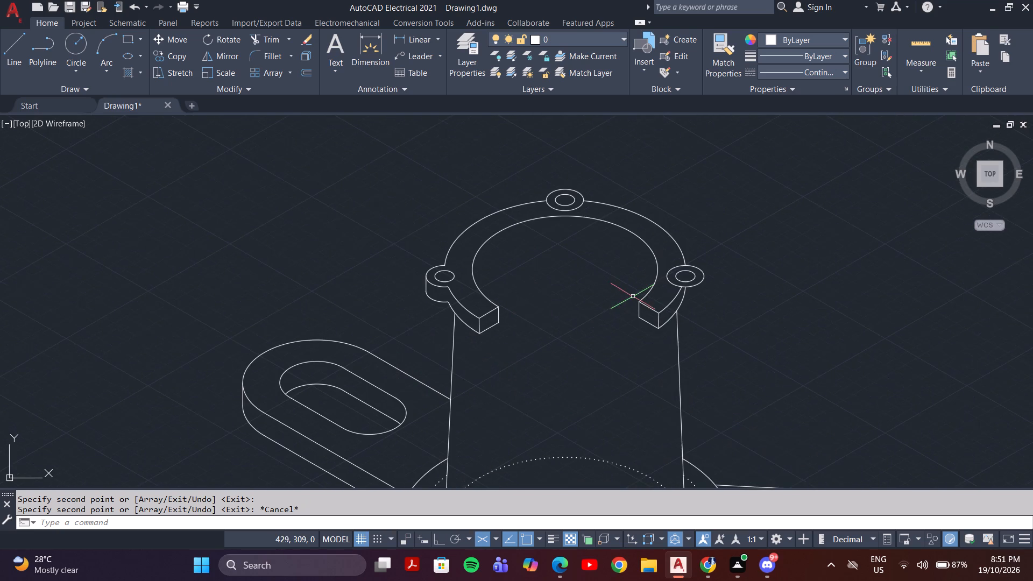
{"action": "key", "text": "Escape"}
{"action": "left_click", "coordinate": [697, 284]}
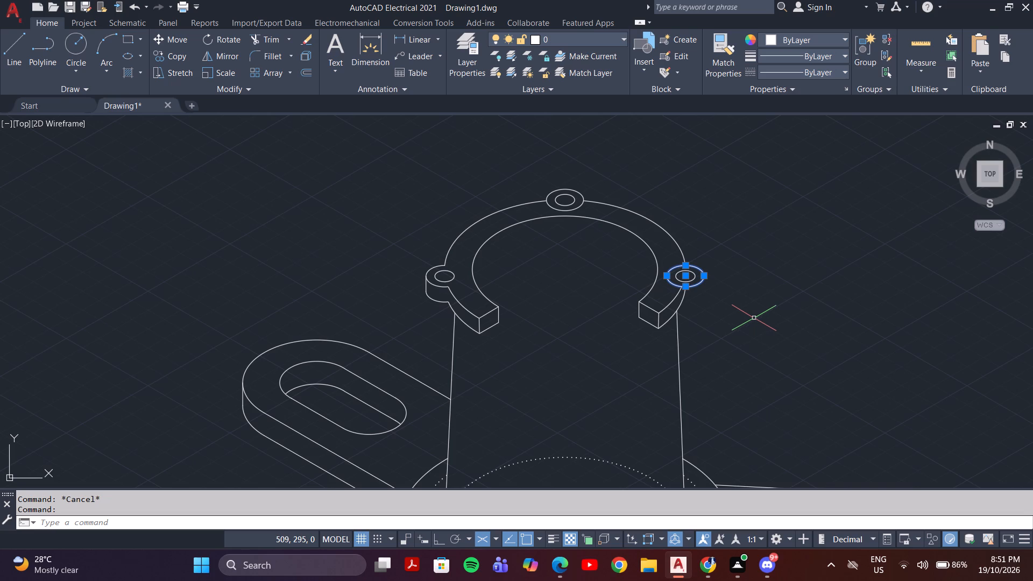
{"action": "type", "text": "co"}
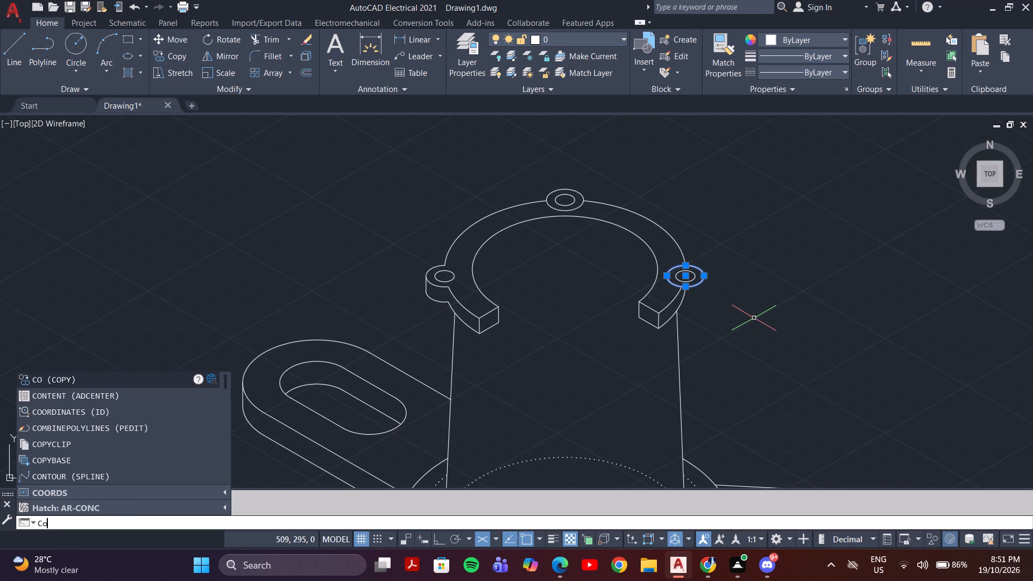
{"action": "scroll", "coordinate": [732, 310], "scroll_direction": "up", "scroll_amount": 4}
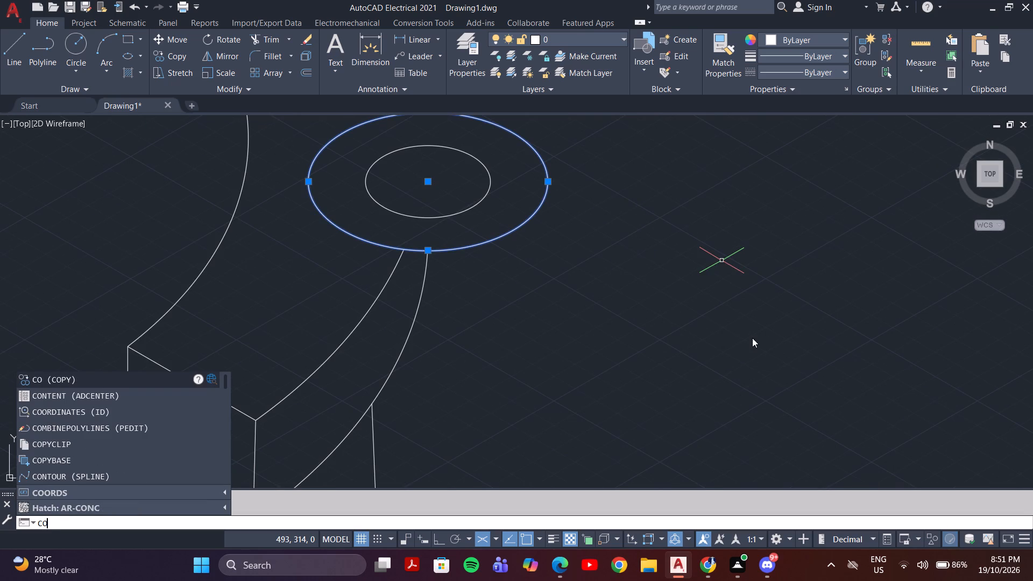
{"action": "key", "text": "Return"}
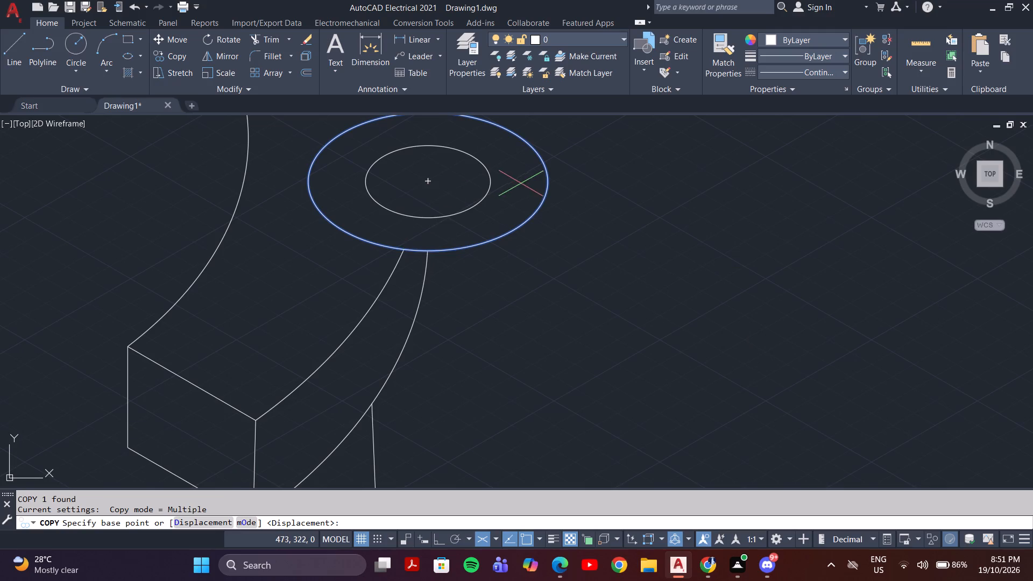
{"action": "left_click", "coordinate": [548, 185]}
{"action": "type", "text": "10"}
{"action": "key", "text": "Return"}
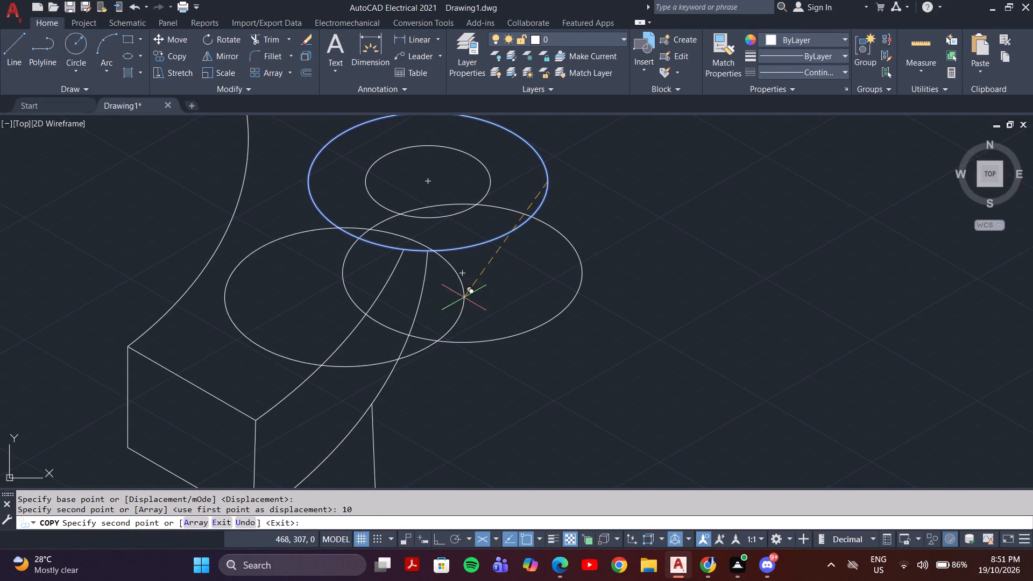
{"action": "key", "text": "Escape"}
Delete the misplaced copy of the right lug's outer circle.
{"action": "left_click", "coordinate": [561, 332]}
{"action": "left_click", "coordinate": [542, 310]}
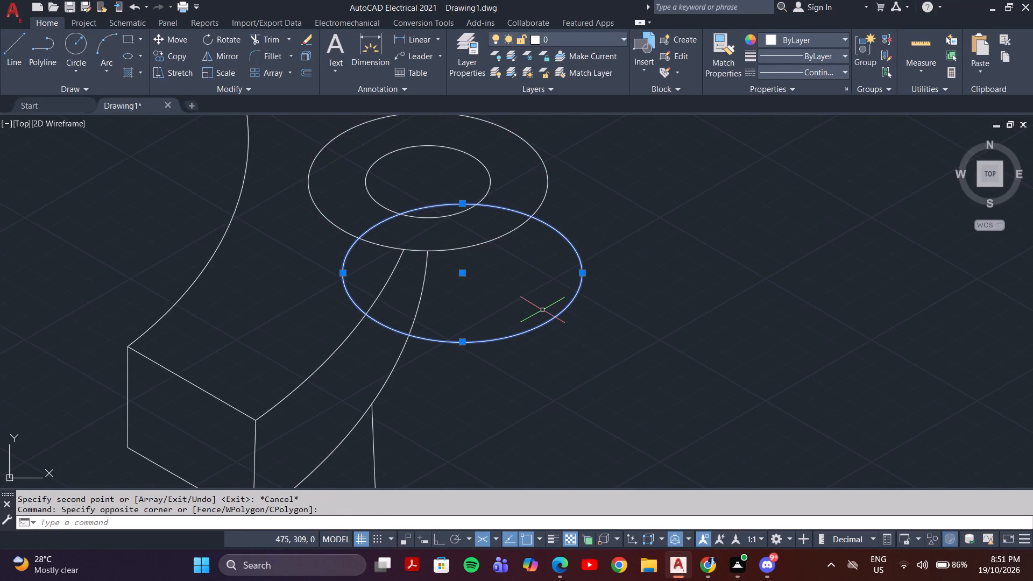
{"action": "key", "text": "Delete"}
Copy the right lug's outer circle from its centre 10 mm straight down, with Ortho on and the right isoplane active.
{"action": "type", "text": "co"}
{"action": "key", "text": "Return"}
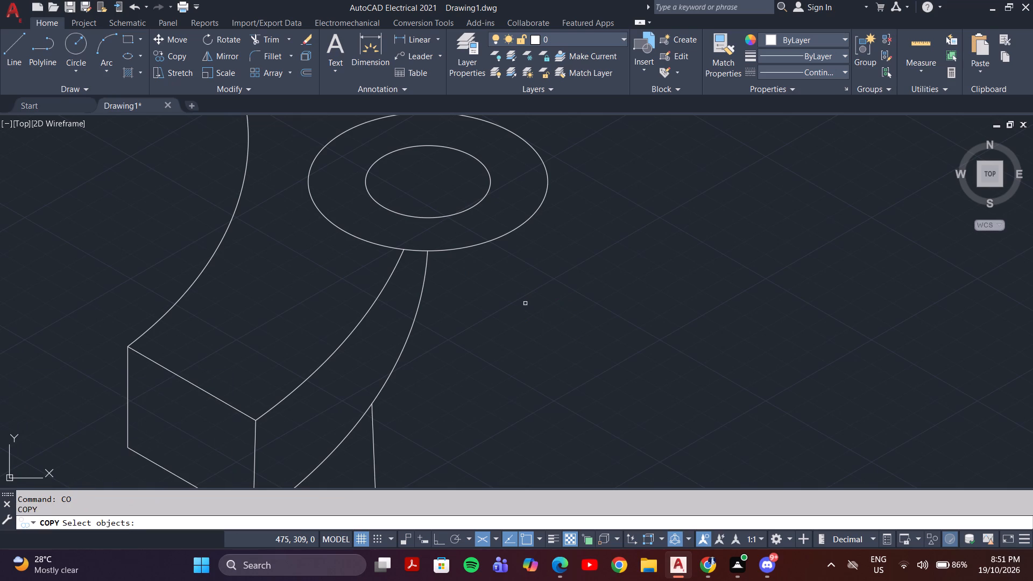
{"action": "left_click", "coordinate": [488, 244]}
{"action": "key", "text": "Return"}
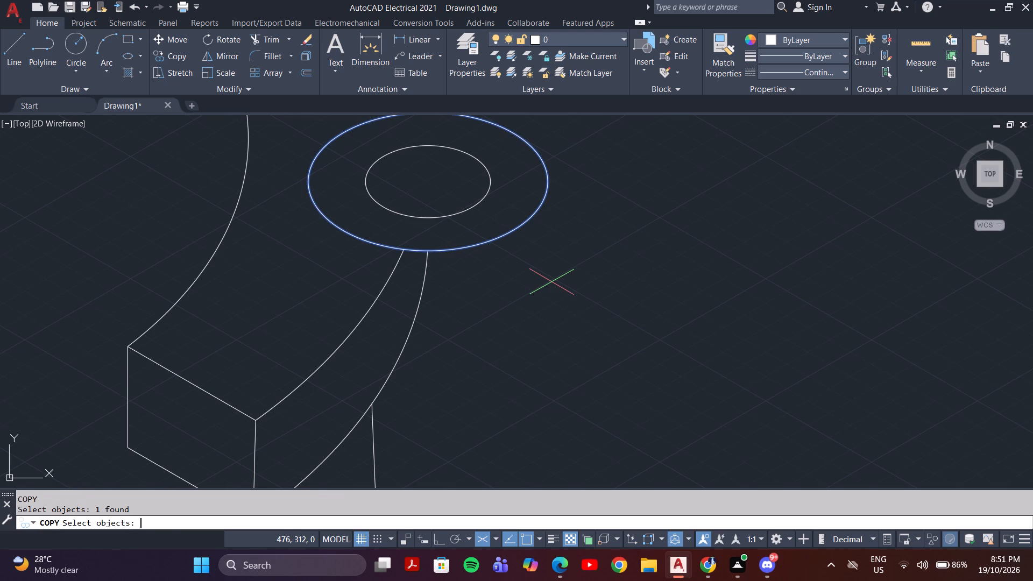
{"action": "key", "text": "F8"}
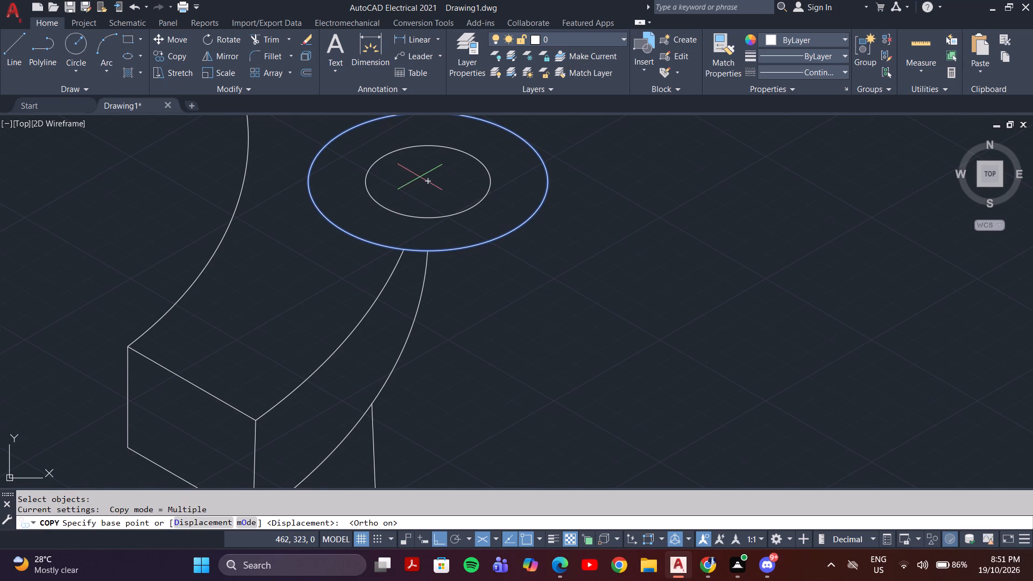
{"action": "left_click", "coordinate": [429, 182]}
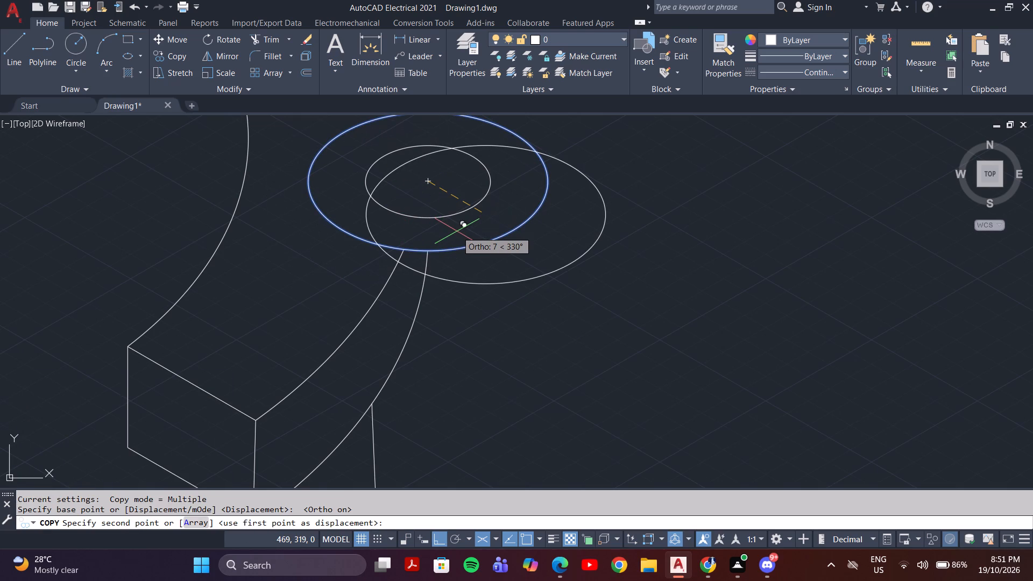
{"action": "key", "text": "F5"}
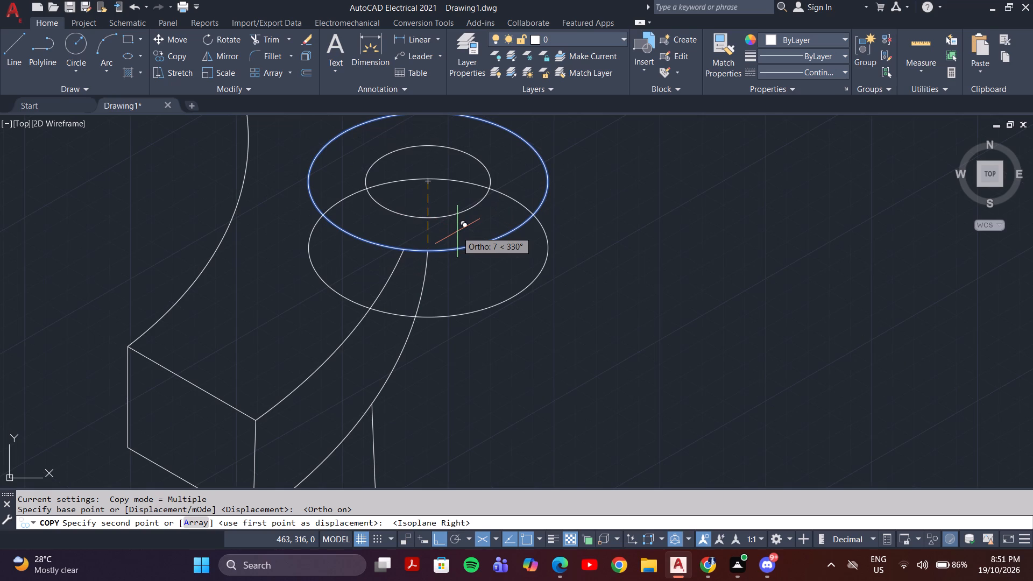
{"action": "type", "text": "10"}
{"action": "key", "text": "Return"}
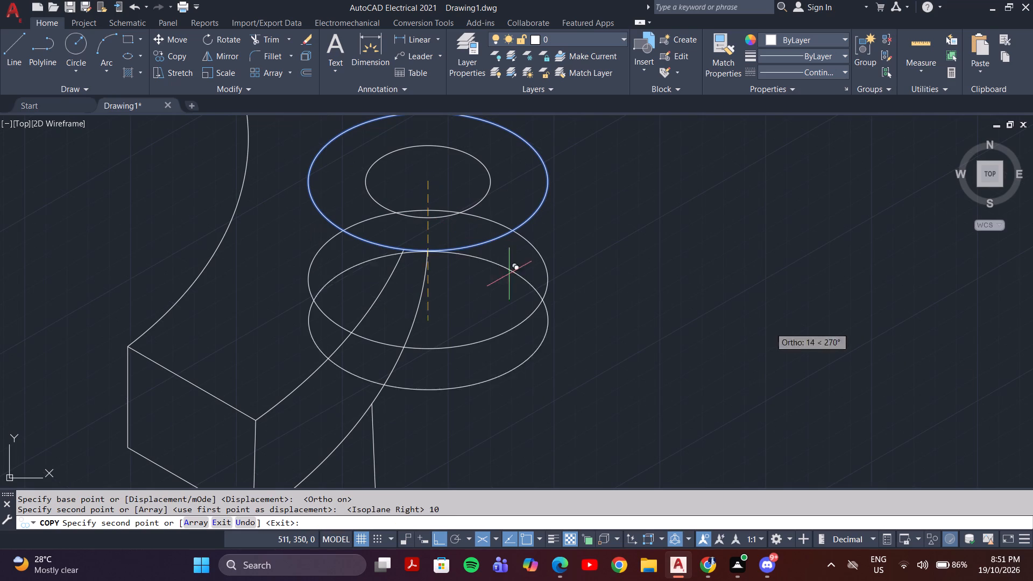
{"action": "key", "text": "Escape"}
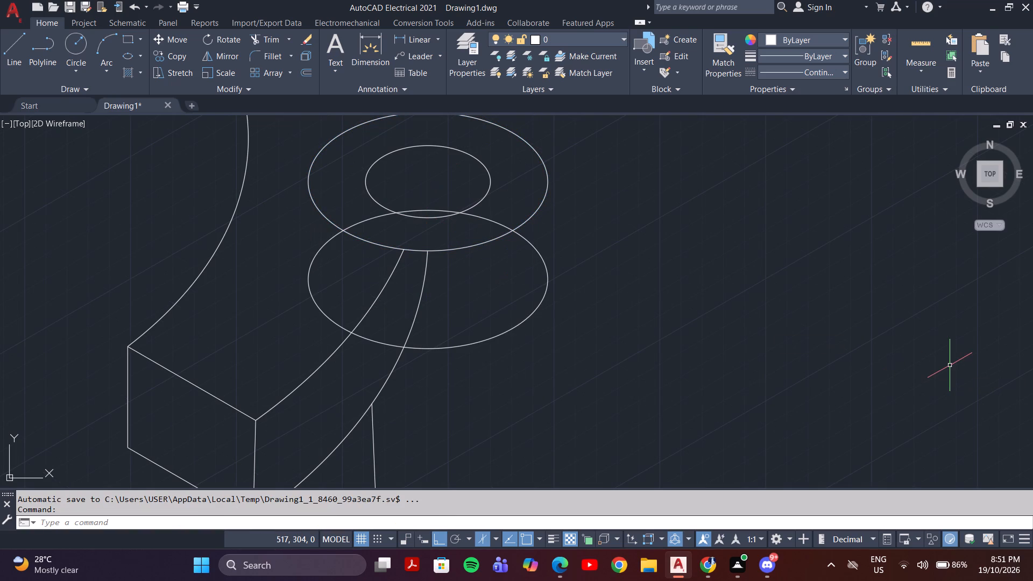
Trim the lower lug circle's back arc inside the upper circle and the flange's outer edge arcs inside the lower circle.
{"action": "type", "text": "tr"}
{"action": "key", "text": "Return"}
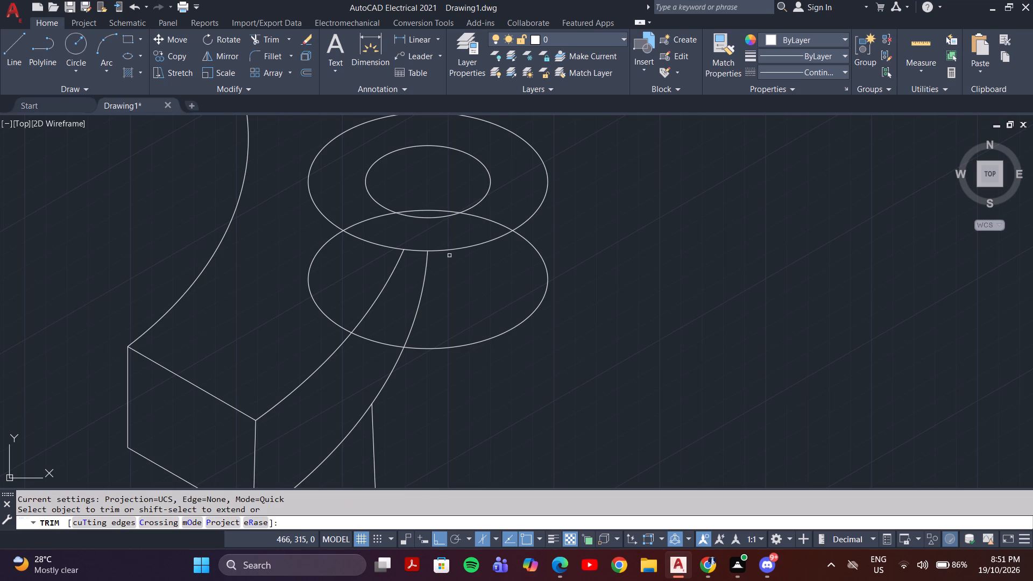
{"action": "left_click", "coordinate": [423, 210]}
{"action": "left_click", "coordinate": [374, 218]}
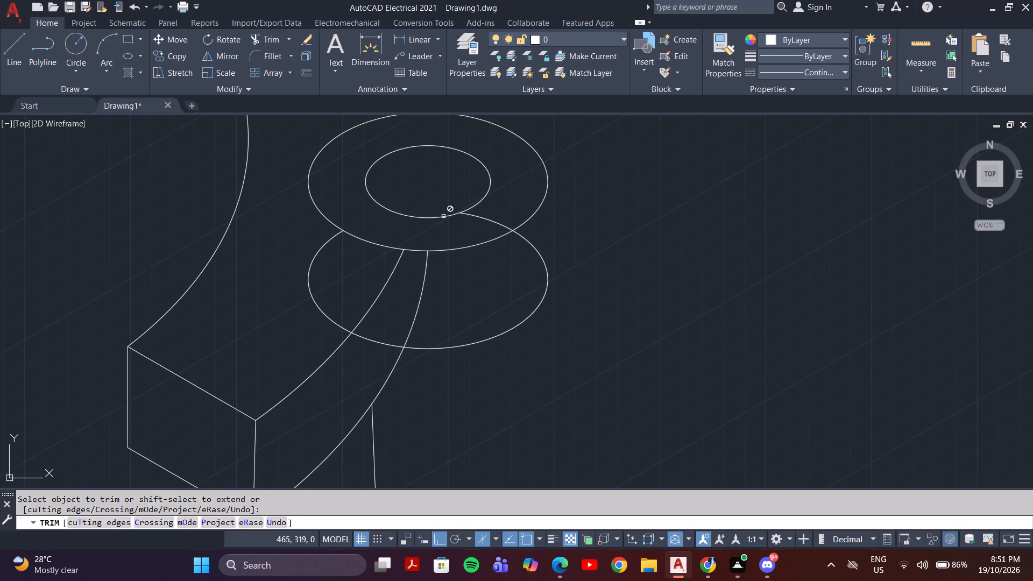
{"action": "left_click", "coordinate": [479, 215]}
{"action": "left_click", "coordinate": [428, 312]}
{"action": "left_click", "coordinate": [358, 282]}
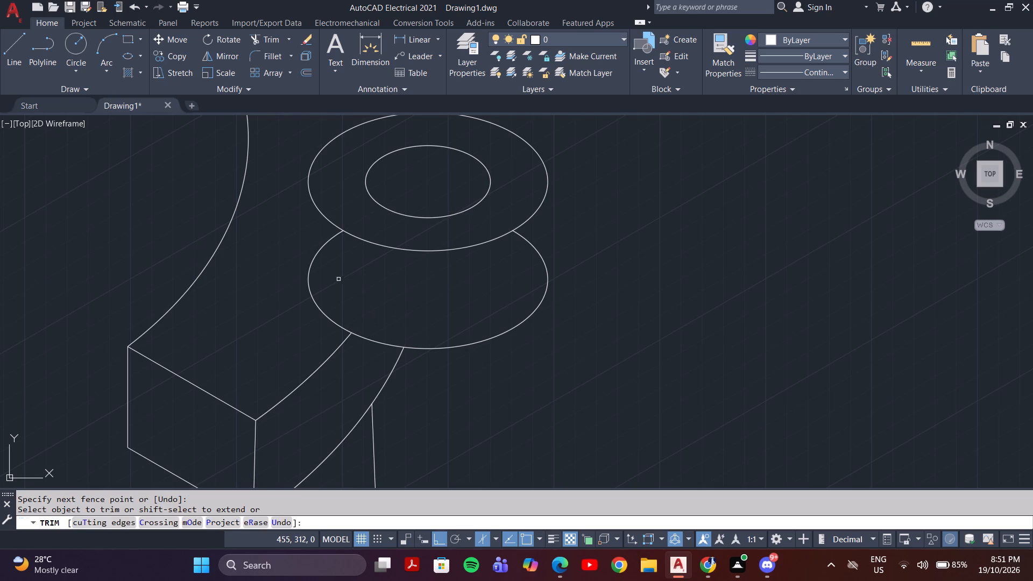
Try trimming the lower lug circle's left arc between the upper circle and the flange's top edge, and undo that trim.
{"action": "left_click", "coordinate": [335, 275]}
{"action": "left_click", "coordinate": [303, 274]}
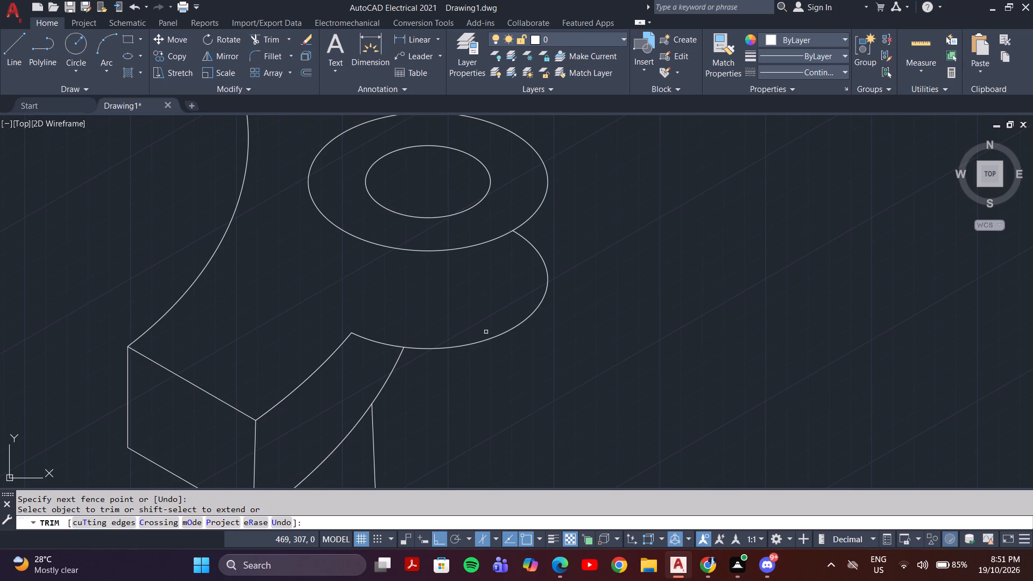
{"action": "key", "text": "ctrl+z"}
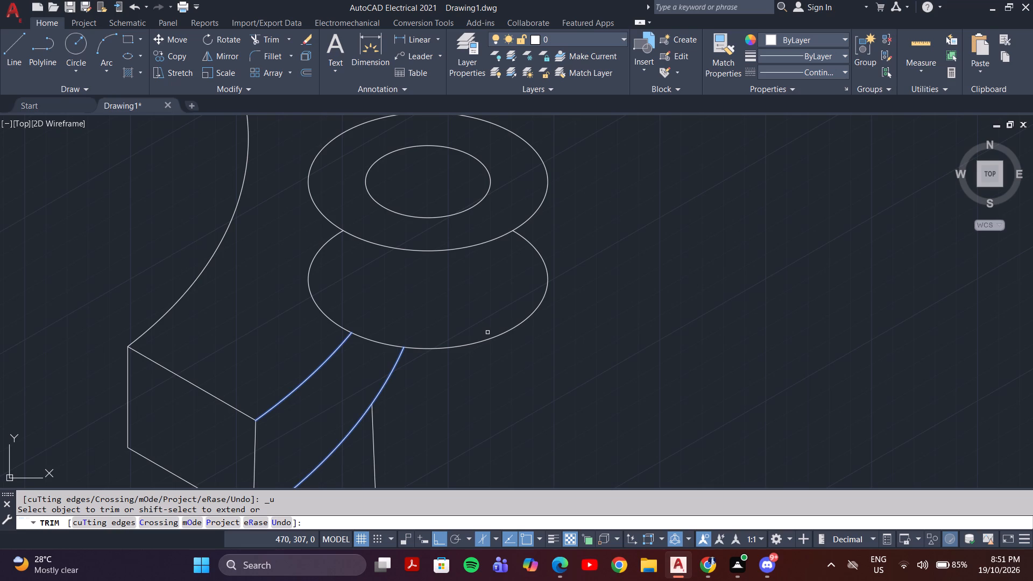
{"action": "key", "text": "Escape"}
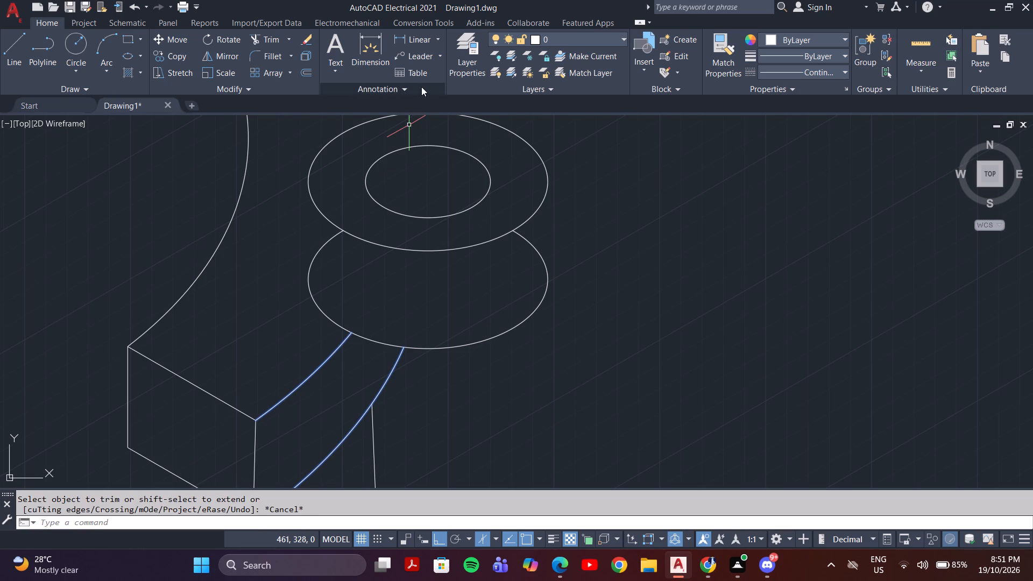
Draw a vertical line joining the right quadrants of the right lug's upper and lower circles.
{"action": "key", "text": "l"}
{"action": "key", "text": "Return"}
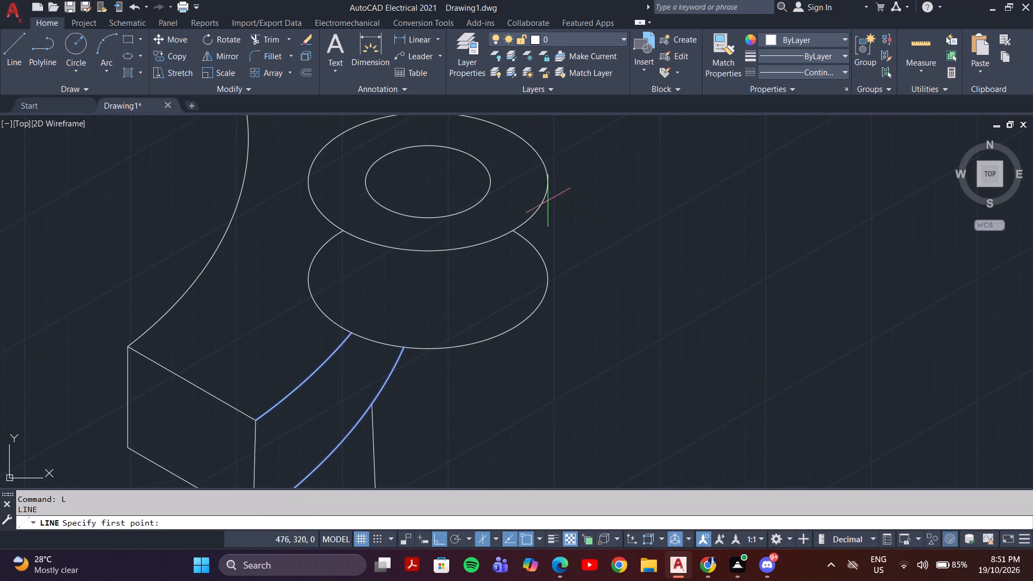
{"action": "left_click", "coordinate": [547, 181]}
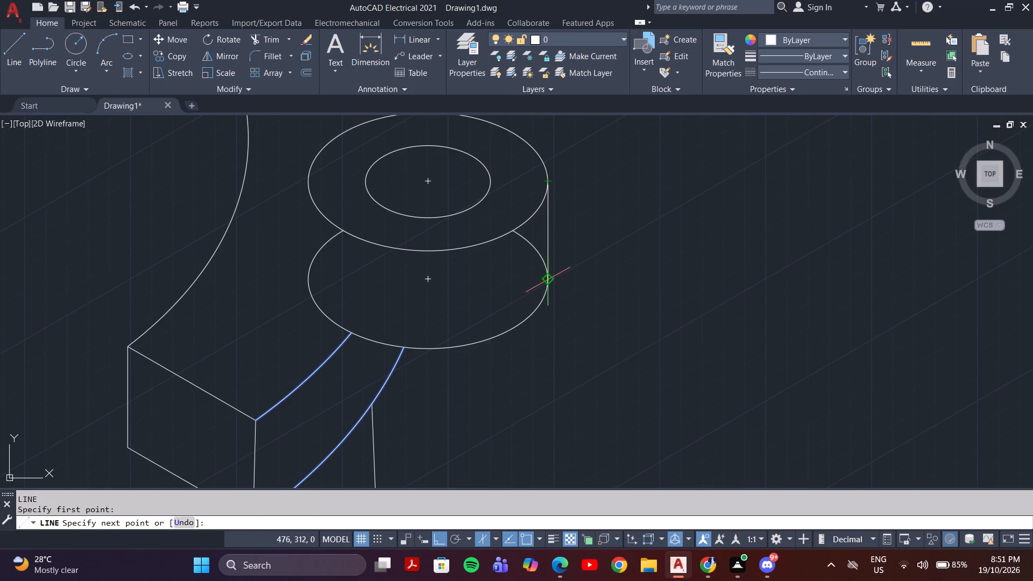
{"action": "left_click", "coordinate": [547, 279]}
{"action": "key", "text": "Escape"}
Trim the right lug's lower circle arcs behind the vertical edge and across the flange's top face.
{"action": "scroll", "coordinate": [468, 273], "scroll_direction": "down", "scroll_amount": 4}
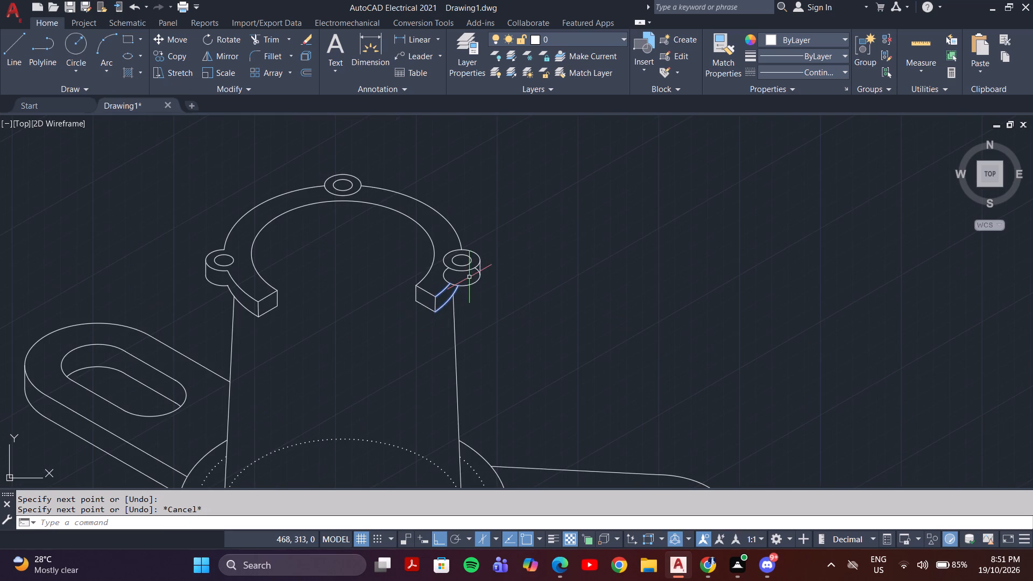
{"action": "scroll", "coordinate": [477, 293], "scroll_direction": "up", "scroll_amount": 2}
{"action": "type", "text": "tr"}
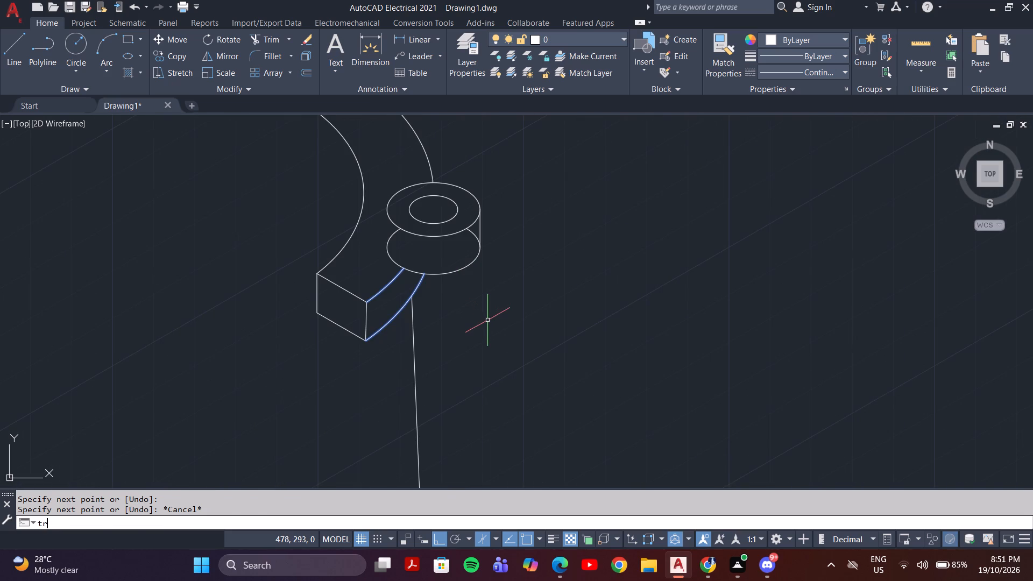
{"action": "key", "text": "Return"}
{"action": "left_click", "coordinate": [473, 240]}
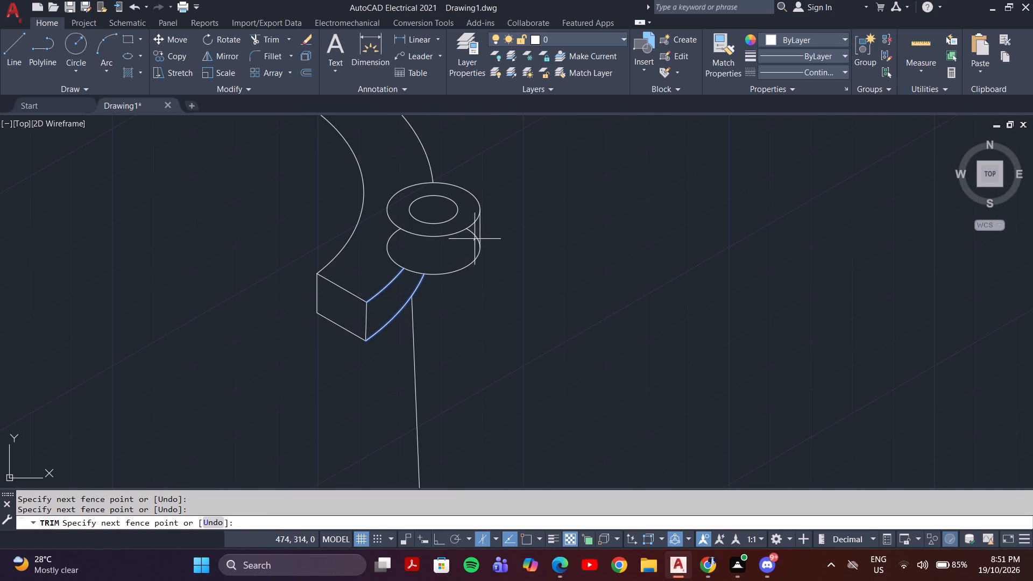
{"action": "left_click", "coordinate": [475, 233]}
{"action": "scroll", "coordinate": [427, 261], "scroll_direction": "down", "scroll_amount": 3}
{"action": "scroll", "coordinate": [416, 268], "scroll_direction": "up", "scroll_amount": 2}
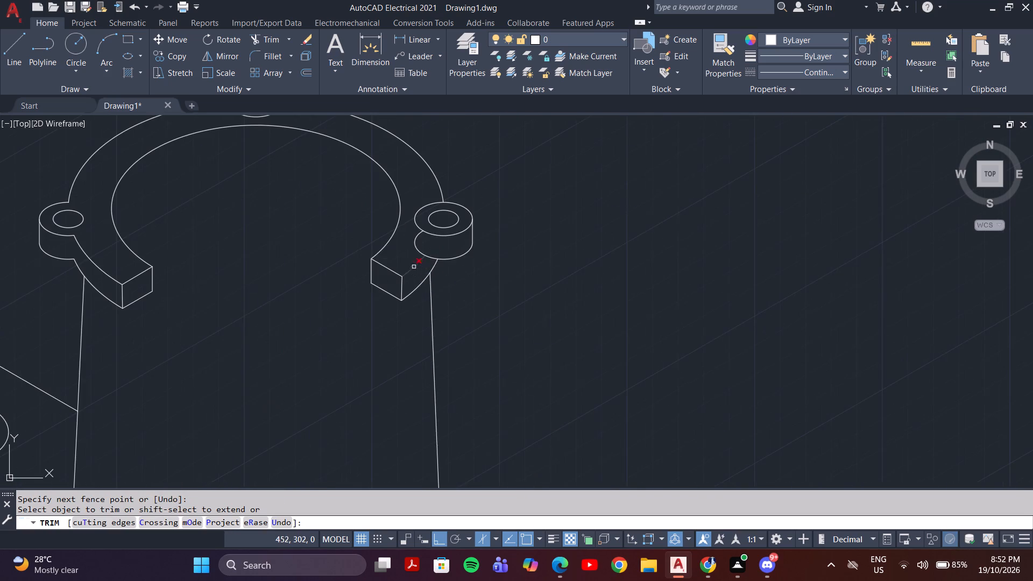
{"action": "scroll", "coordinate": [401, 252], "scroll_direction": "up", "scroll_amount": 2}
{"action": "scroll", "coordinate": [447, 233], "scroll_direction": "down", "scroll_amount": 2}
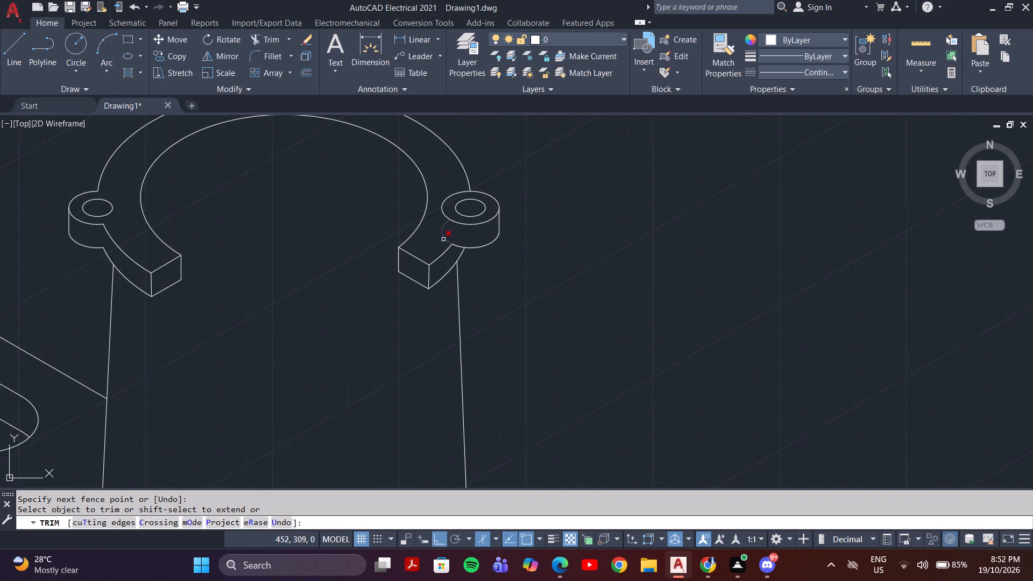
{"action": "left_click", "coordinate": [441, 237]}
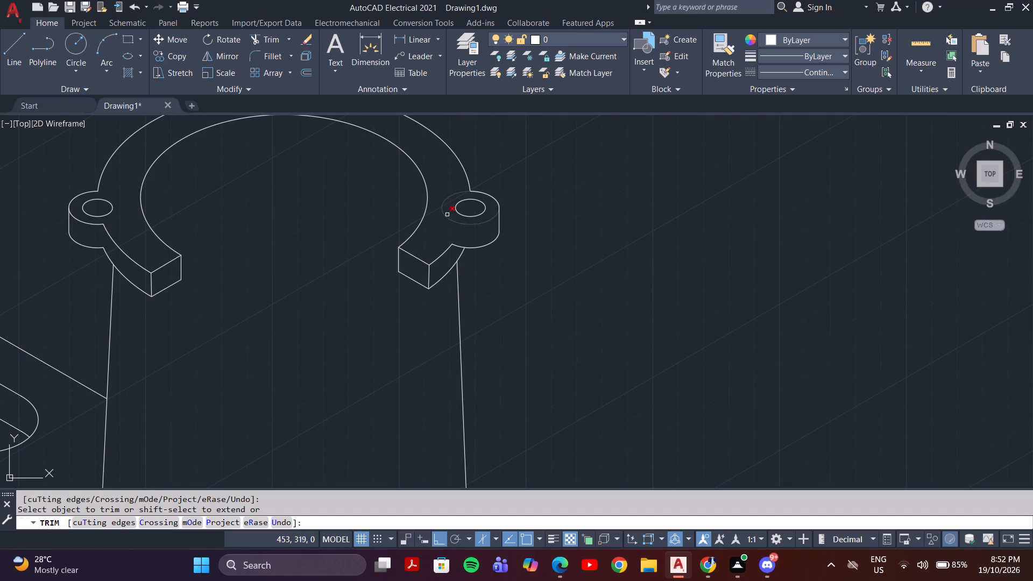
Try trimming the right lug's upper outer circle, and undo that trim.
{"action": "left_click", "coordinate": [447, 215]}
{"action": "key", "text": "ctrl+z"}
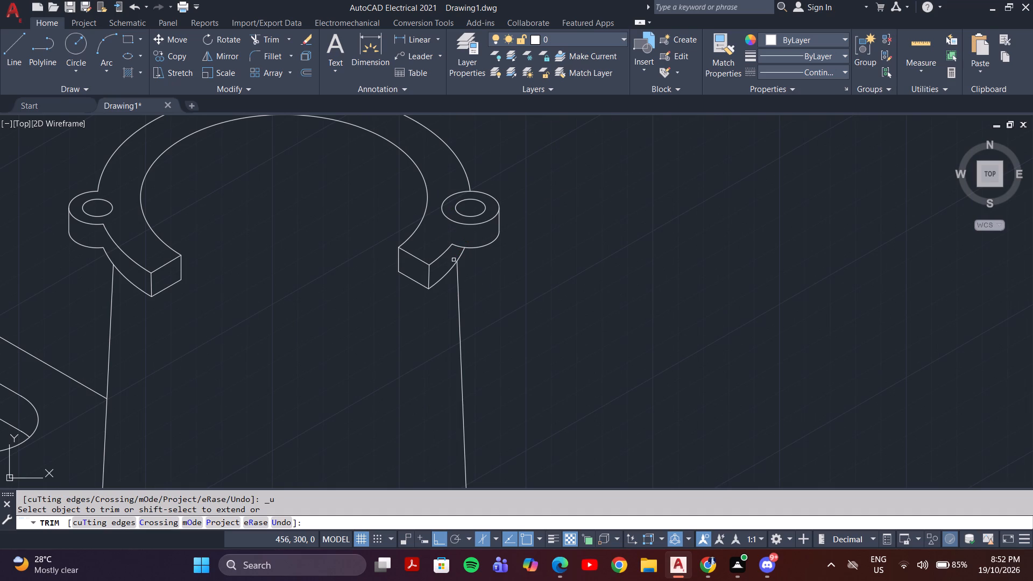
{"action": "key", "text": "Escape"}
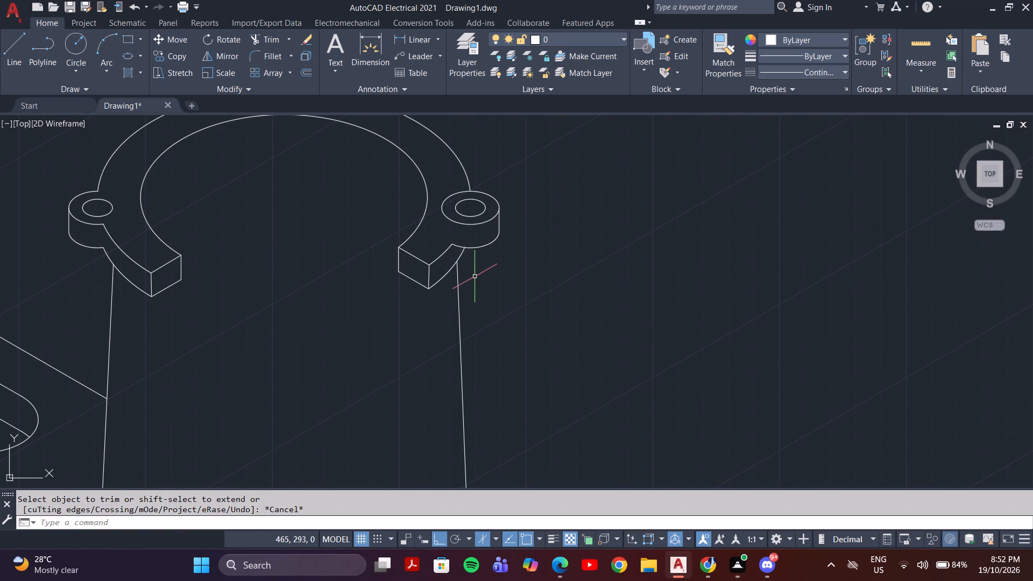
Switch the drafting isoplane to Top for drawing an isometric ellipse.
{"action": "left_click", "coordinate": [144, 56]}
{"action": "left_click", "coordinate": [157, 109]}
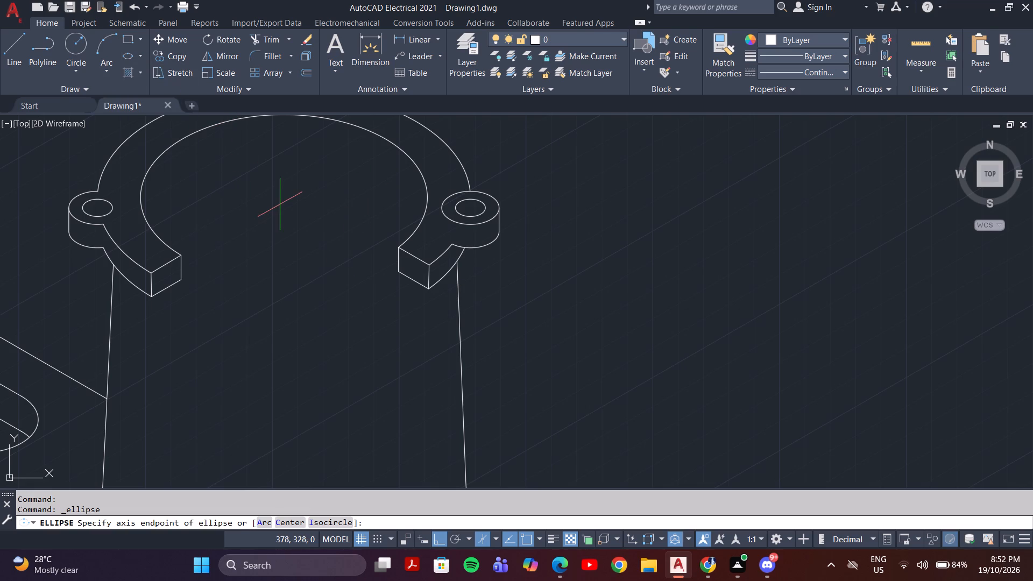
{"action": "key", "text": "F5"}
{"action": "key", "text": "F5"}
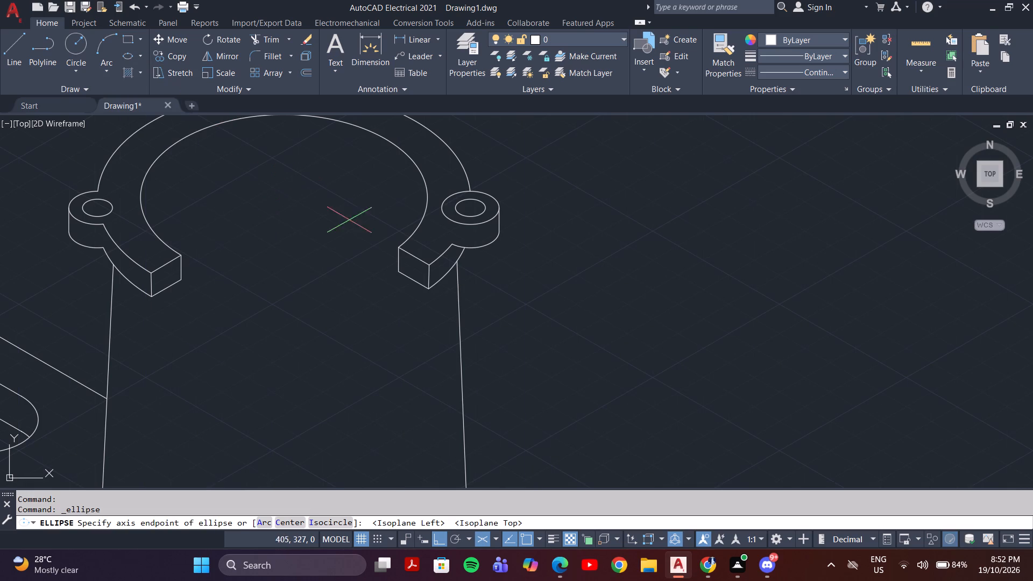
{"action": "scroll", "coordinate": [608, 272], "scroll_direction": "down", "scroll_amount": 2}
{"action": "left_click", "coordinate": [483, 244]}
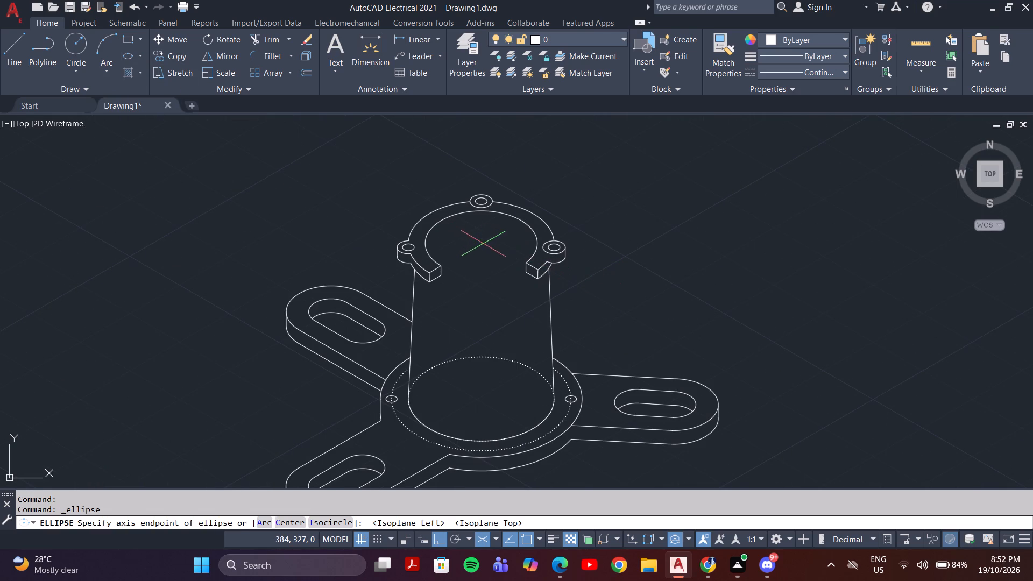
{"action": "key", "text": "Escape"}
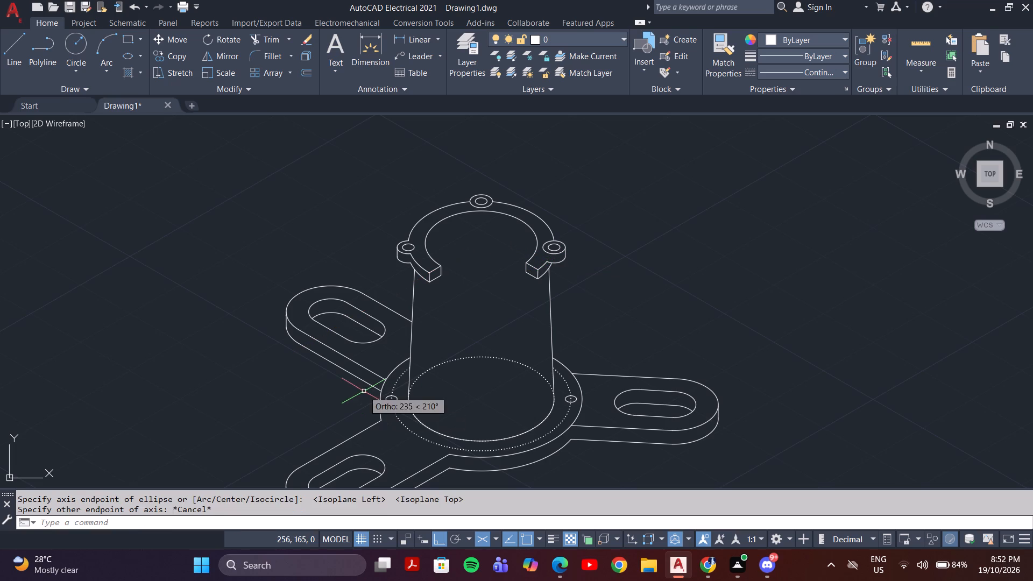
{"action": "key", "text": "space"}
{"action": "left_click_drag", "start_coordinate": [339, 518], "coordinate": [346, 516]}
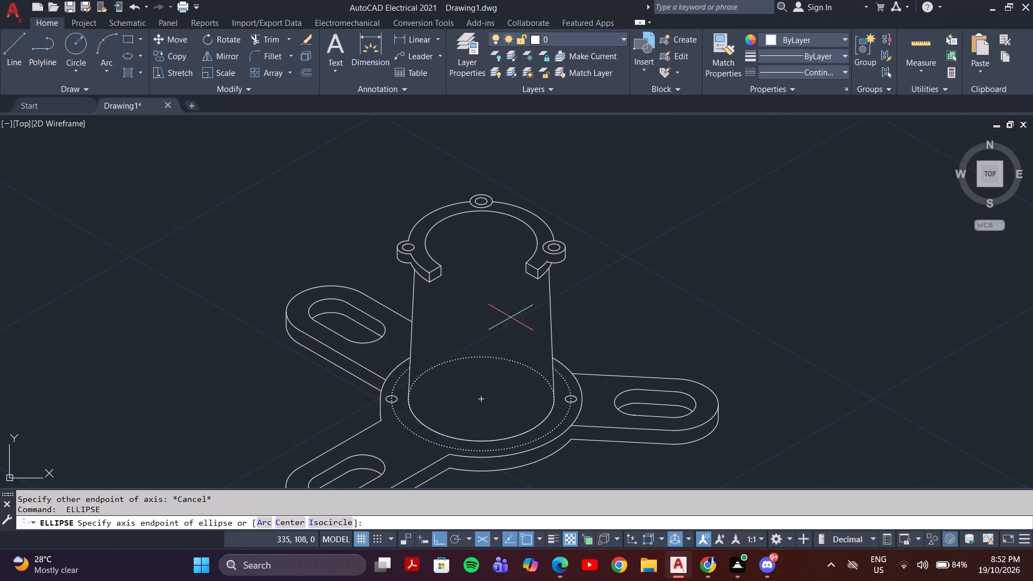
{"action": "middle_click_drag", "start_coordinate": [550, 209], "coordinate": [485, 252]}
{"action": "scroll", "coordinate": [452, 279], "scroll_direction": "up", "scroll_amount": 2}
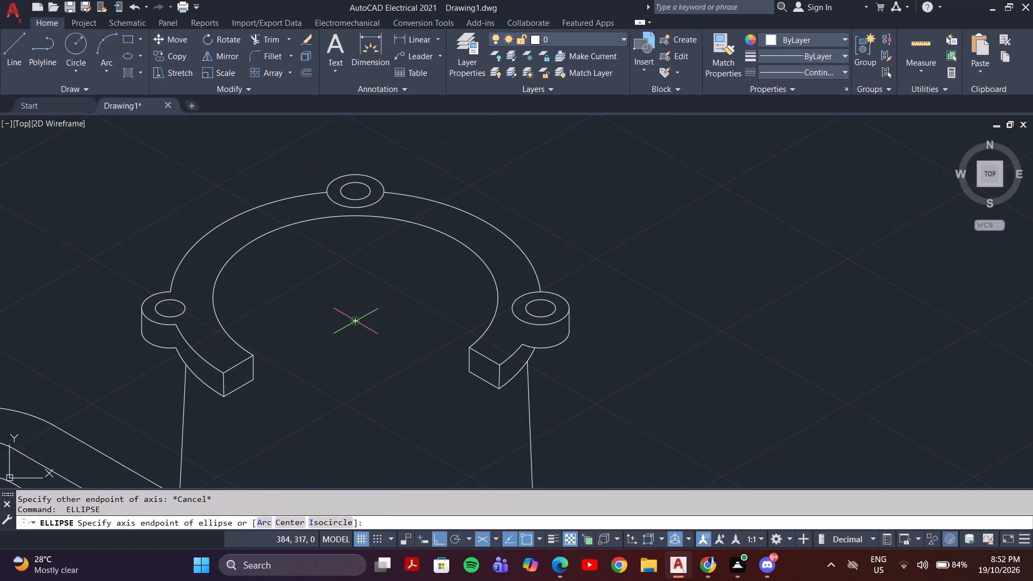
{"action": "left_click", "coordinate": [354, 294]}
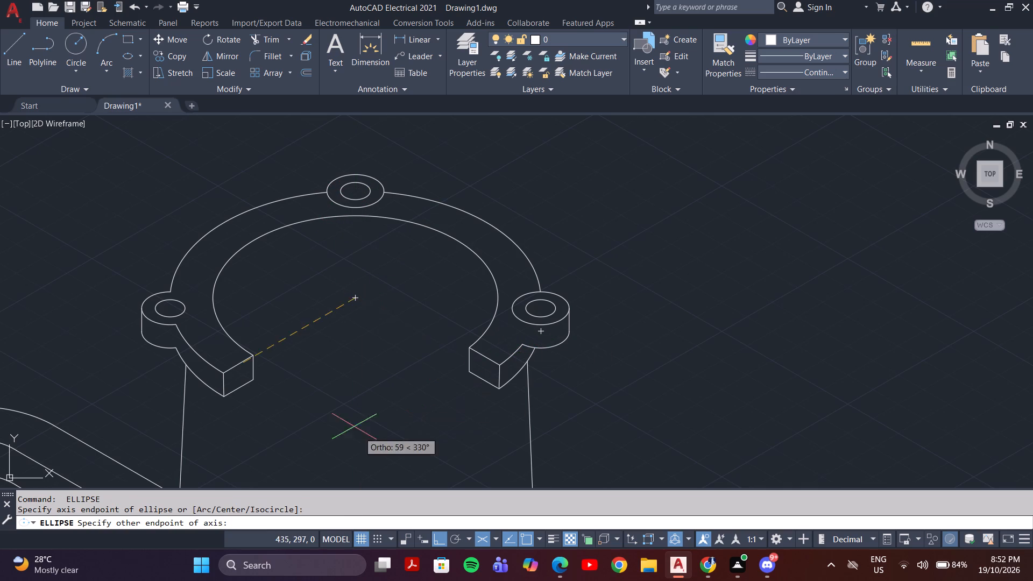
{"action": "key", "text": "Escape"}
Draw a top-plane isocircle centred on the upper flange, with its radius matching the flange's top outer edge at the right lug.
{"action": "key", "text": "space"}
{"action": "left_click", "coordinate": [341, 525]}
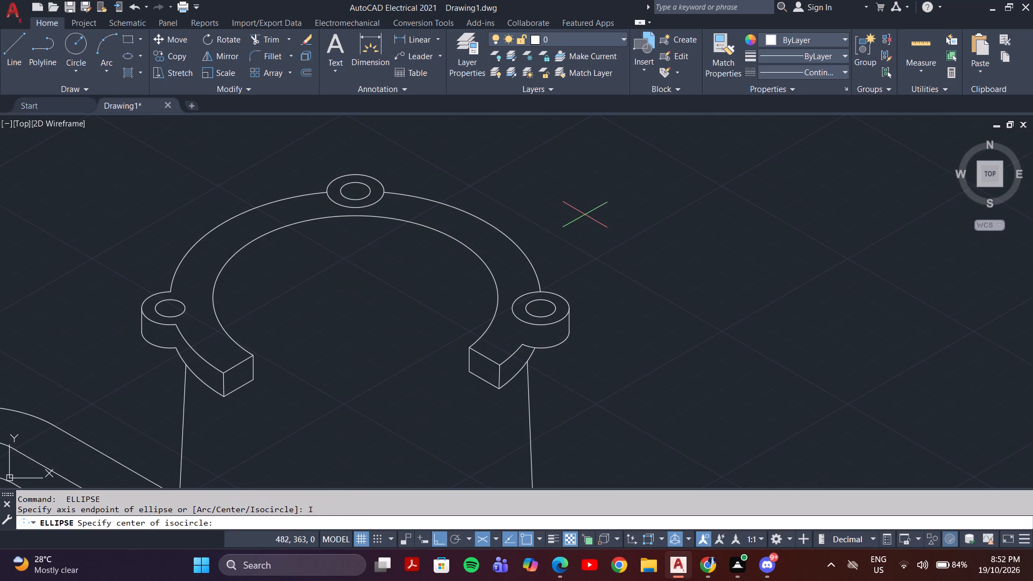
{"action": "left_click", "coordinate": [351, 295]}
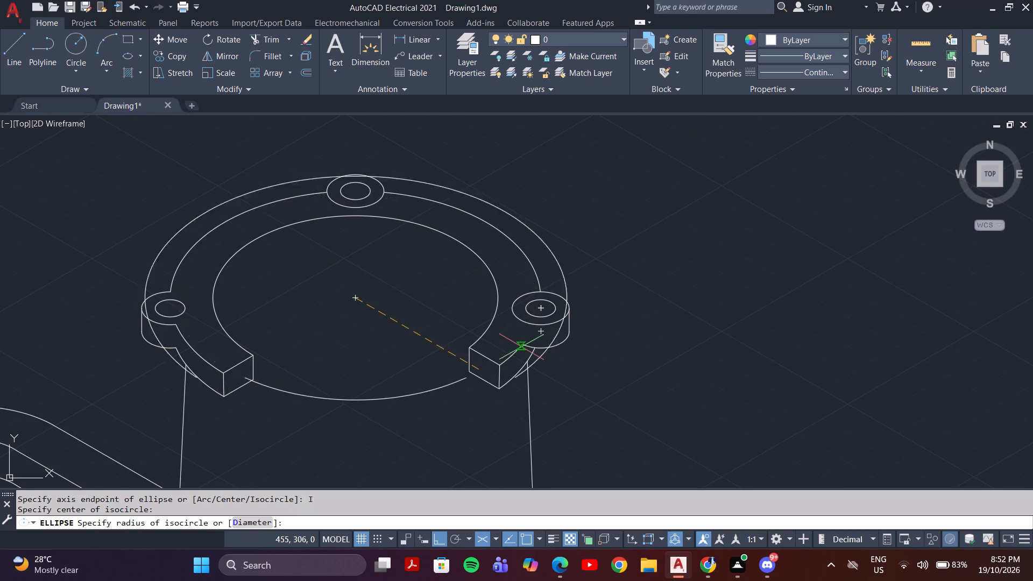
{"action": "scroll", "coordinate": [520, 346], "scroll_direction": "up", "scroll_amount": 4}
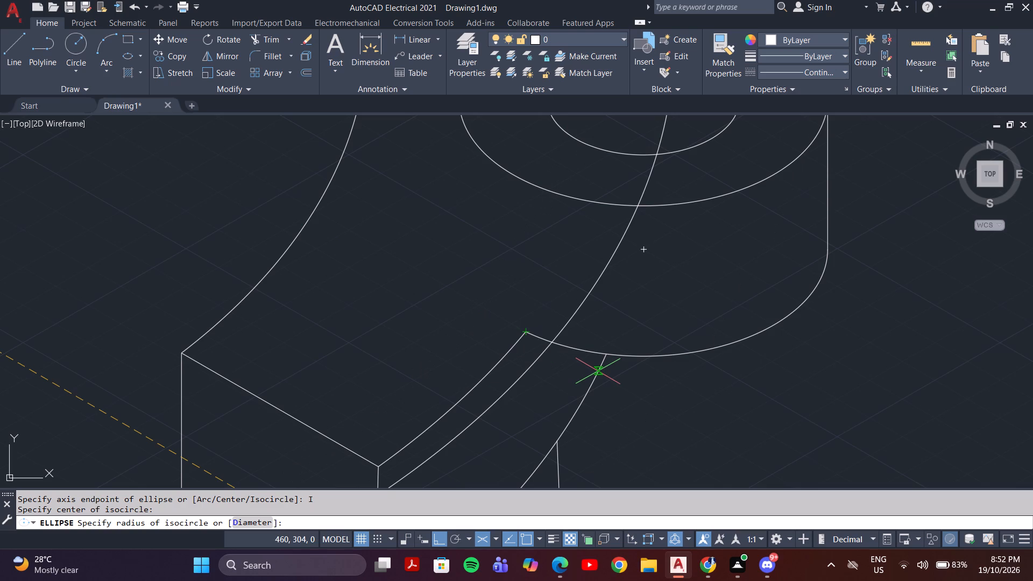
{"action": "key", "text": "F8"}
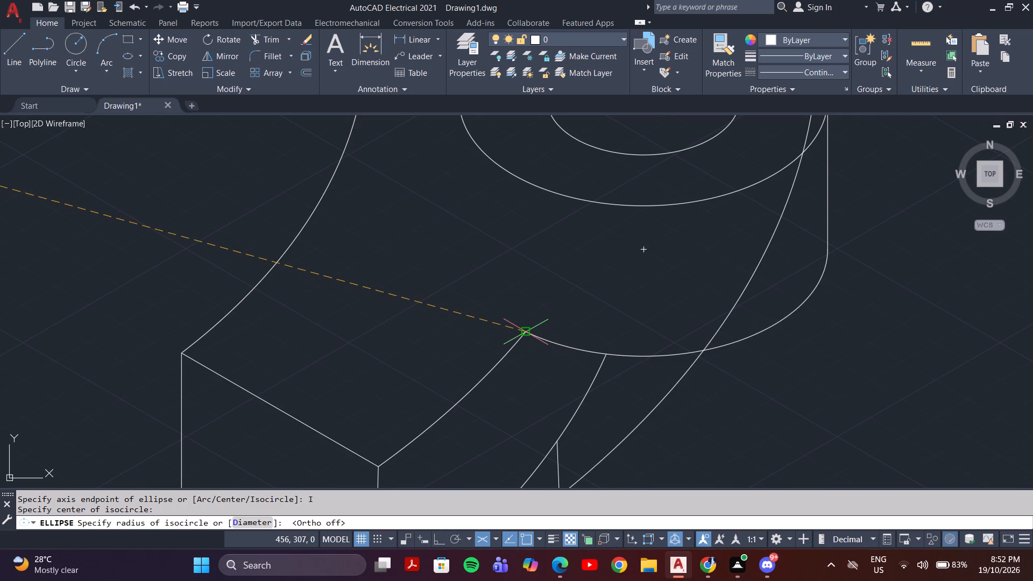
{"action": "left_click", "coordinate": [393, 273]}
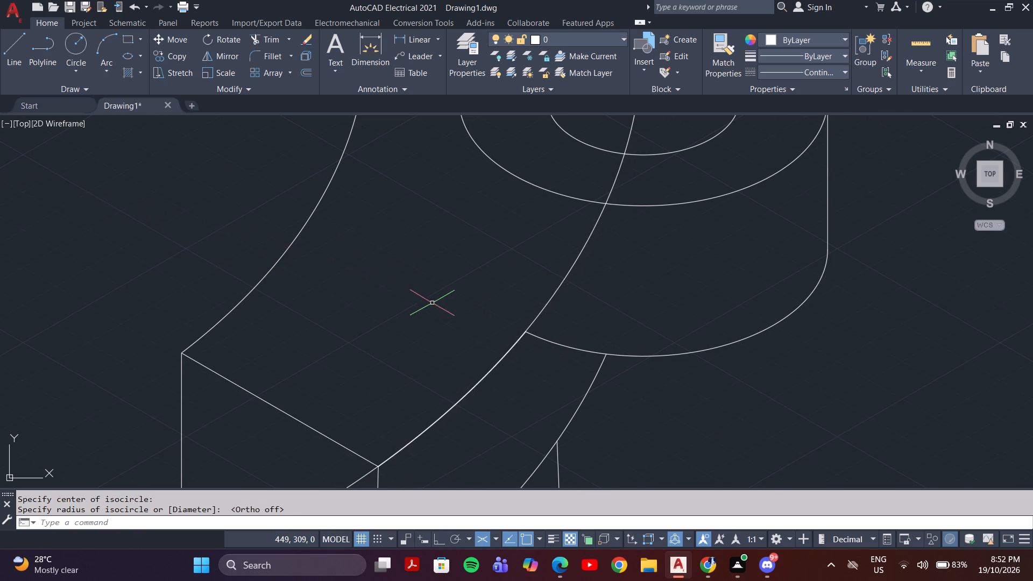
Trim the new isocircle's front arc inside the right cut end and across the flange's front opening.
{"action": "scroll", "coordinate": [434, 305], "scroll_direction": "down", "scroll_amount": 3}
{"action": "scroll", "coordinate": [469, 289], "scroll_direction": "up", "scroll_amount": 3}
{"action": "scroll", "coordinate": [490, 308], "scroll_direction": "down", "scroll_amount": 2}
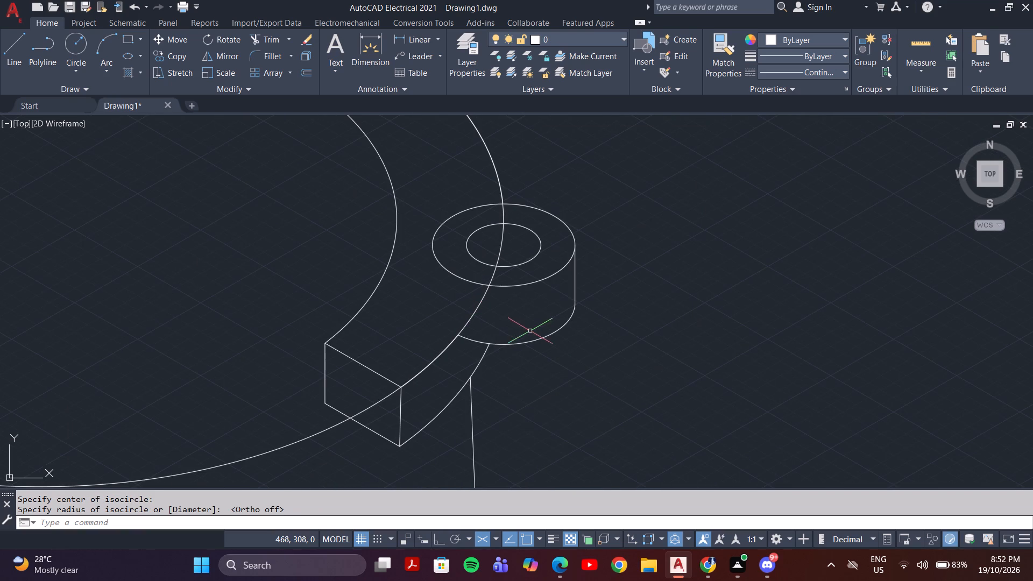
{"action": "type", "text": "tr"}
{"action": "key", "text": "Return"}
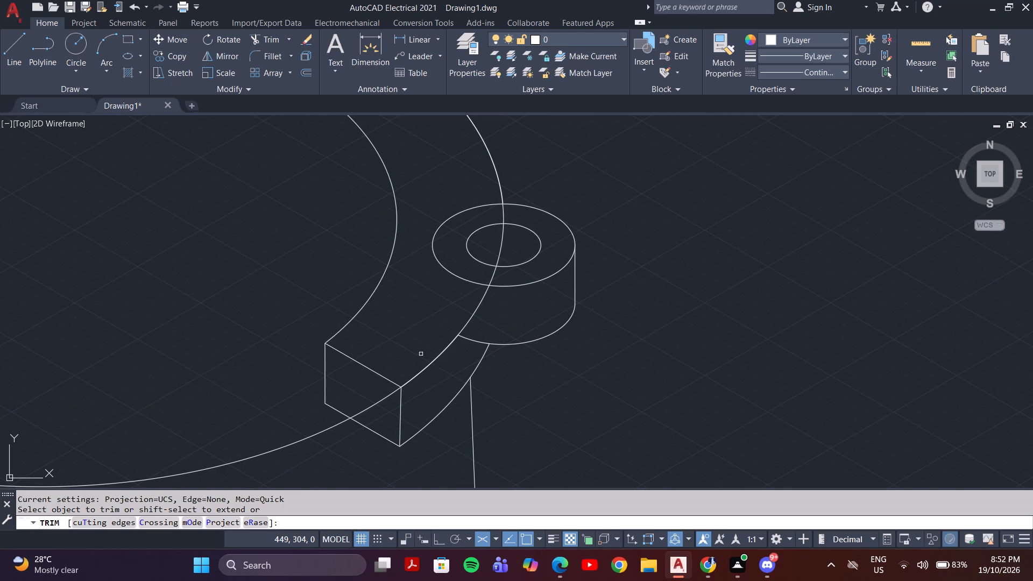
{"action": "left_click", "coordinate": [374, 405]}
{"action": "left_click", "coordinate": [330, 429]}
Trim the isocircle segments that cross the right lug's hole and its surrounding top face.
{"action": "scroll", "coordinate": [330, 429], "scroll_direction": "down", "scroll_amount": 4}
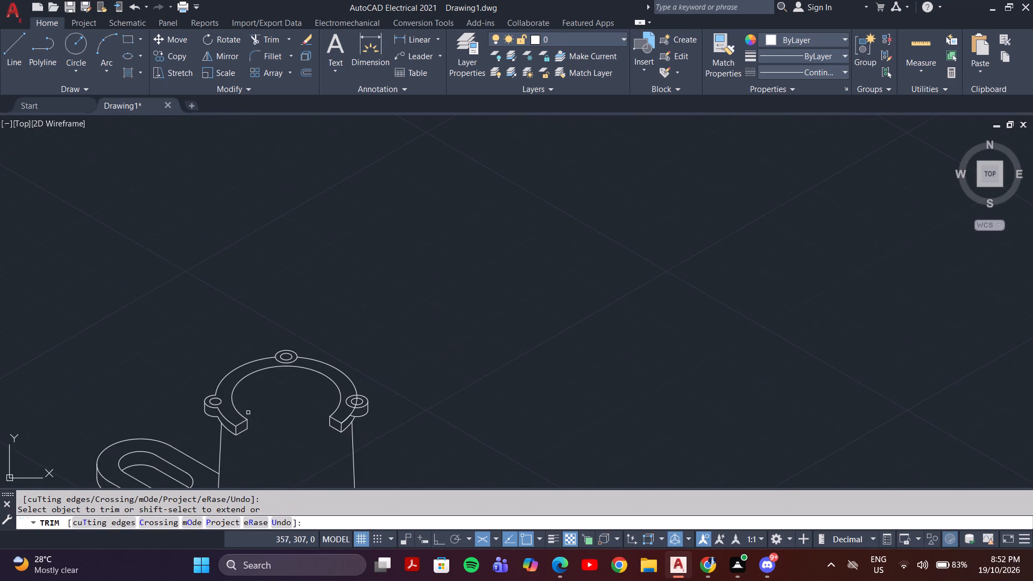
{"action": "scroll", "coordinate": [248, 413], "scroll_direction": "up", "scroll_amount": 2}
{"action": "scroll", "coordinate": [513, 407], "scroll_direction": "up", "scroll_amount": 3}
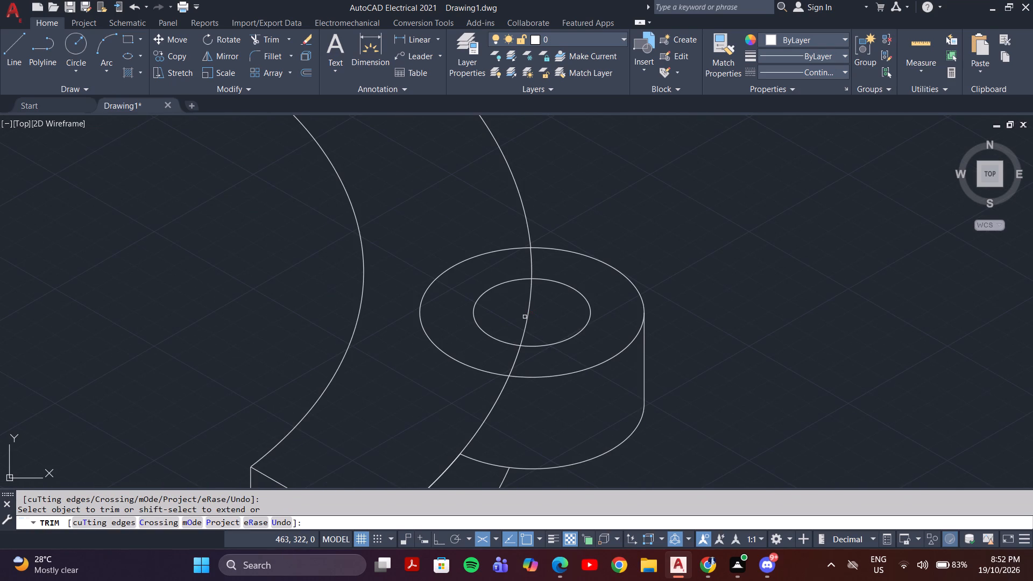
{"action": "left_click", "coordinate": [525, 317]}
{"action": "left_click", "coordinate": [534, 319]}
{"action": "left_click", "coordinate": [531, 268]}
{"action": "left_click", "coordinate": [511, 369]}
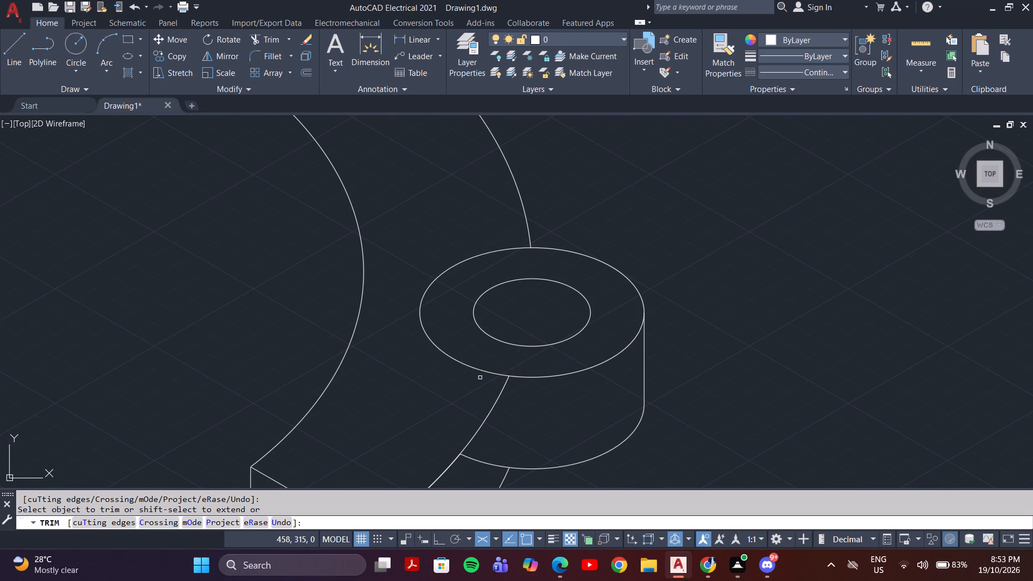
Trim the right lug's upper outer arc inside the flange and its lower arc piece overlapping the flange's side face.
{"action": "left_click", "coordinate": [479, 372]}
{"action": "scroll", "coordinate": [522, 412], "scroll_direction": "down", "scroll_amount": 2}
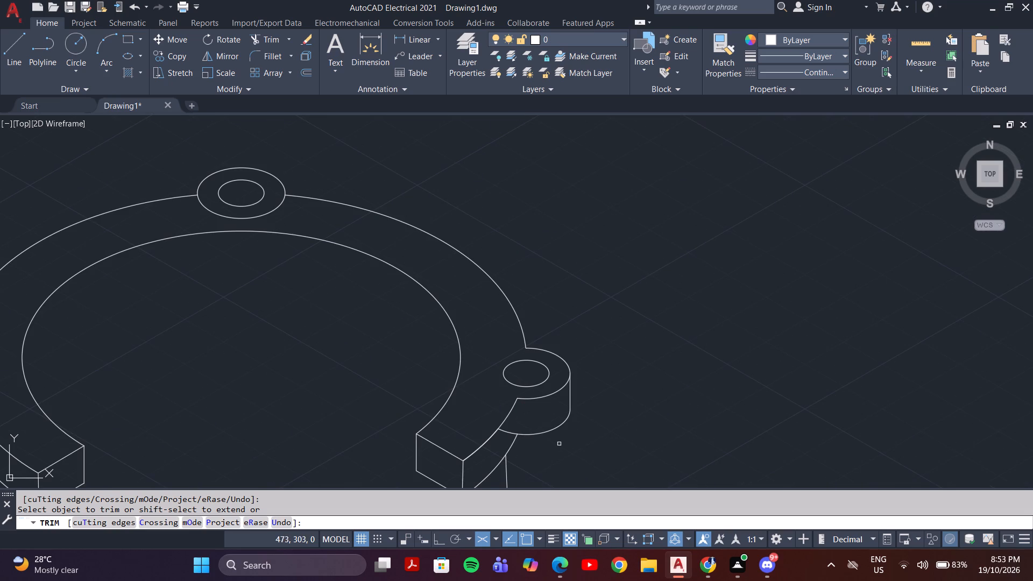
{"action": "left_click", "coordinate": [509, 431]}
Trim the rear lug's outer circle arc that lies inside the upper flange's top face.
{"action": "scroll", "coordinate": [623, 428], "scroll_direction": "down", "scroll_amount": 2}
{"action": "middle_click_drag", "start_coordinate": [690, 351], "coordinate": [655, 287]}
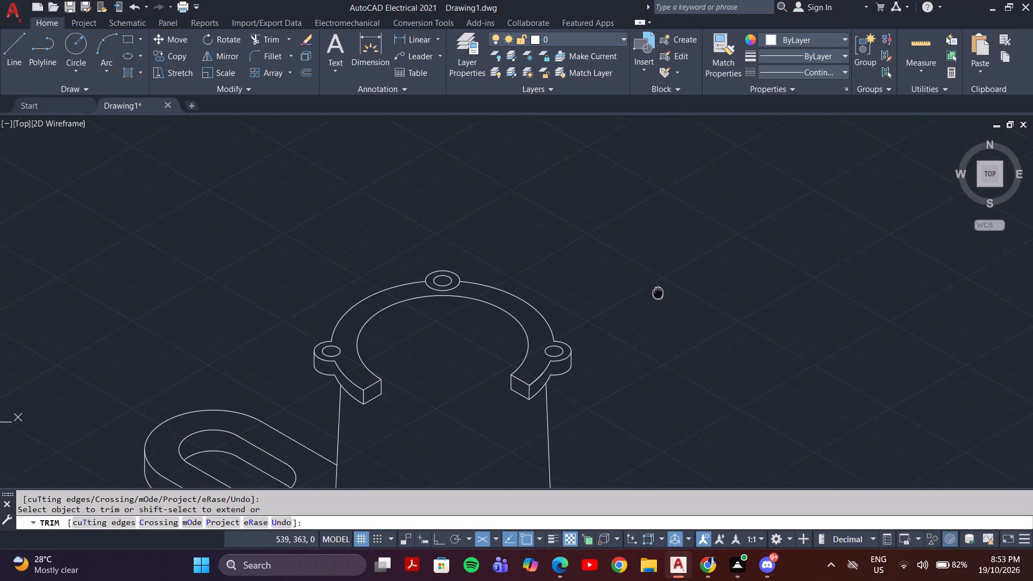
{"action": "middle_click_drag", "start_coordinate": [655, 287], "coordinate": [654, 284]}
{"action": "scroll", "coordinate": [424, 295], "scroll_direction": "up", "scroll_amount": 2}
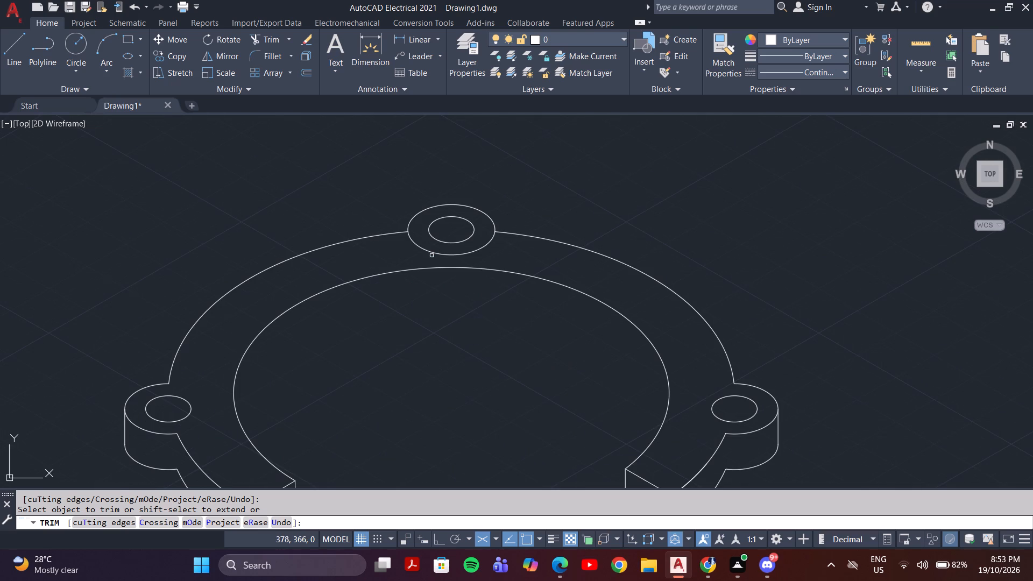
{"action": "scroll", "coordinate": [431, 256], "scroll_direction": "down", "scroll_amount": 1}
{"action": "scroll", "coordinate": [484, 322], "scroll_direction": "down", "scroll_amount": 1}
{"action": "scroll", "coordinate": [430, 272], "scroll_direction": "up", "scroll_amount": 3}
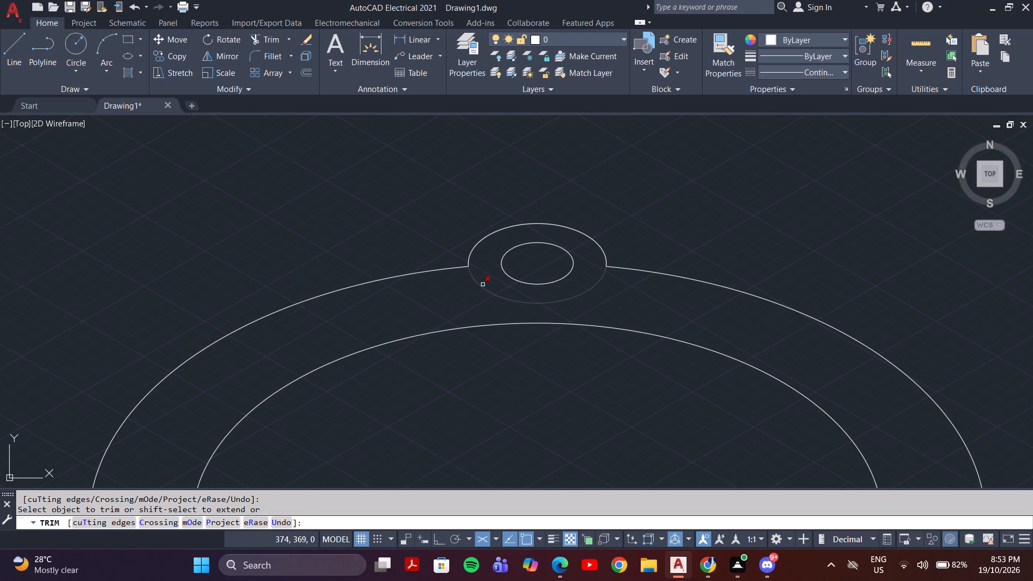
{"action": "left_click", "coordinate": [487, 288]}
{"action": "scroll", "coordinate": [508, 311], "scroll_direction": "down", "scroll_amount": 5}
{"action": "middle_click_drag", "start_coordinate": [521, 382], "coordinate": [519, 310]}
{"action": "middle_click_drag", "start_coordinate": [518, 331], "coordinate": [520, 295]}
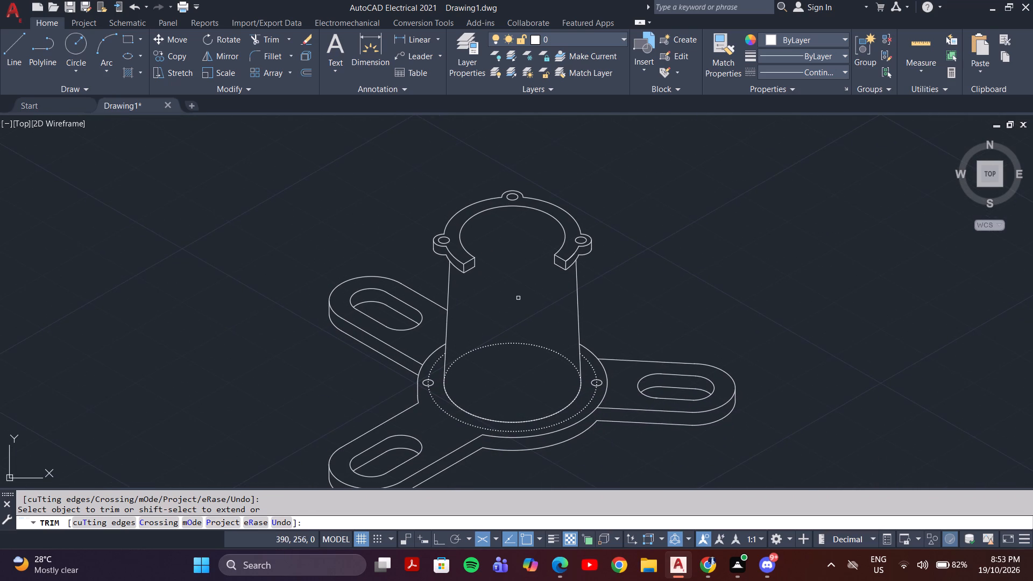
{"action": "key", "text": "Escape"}
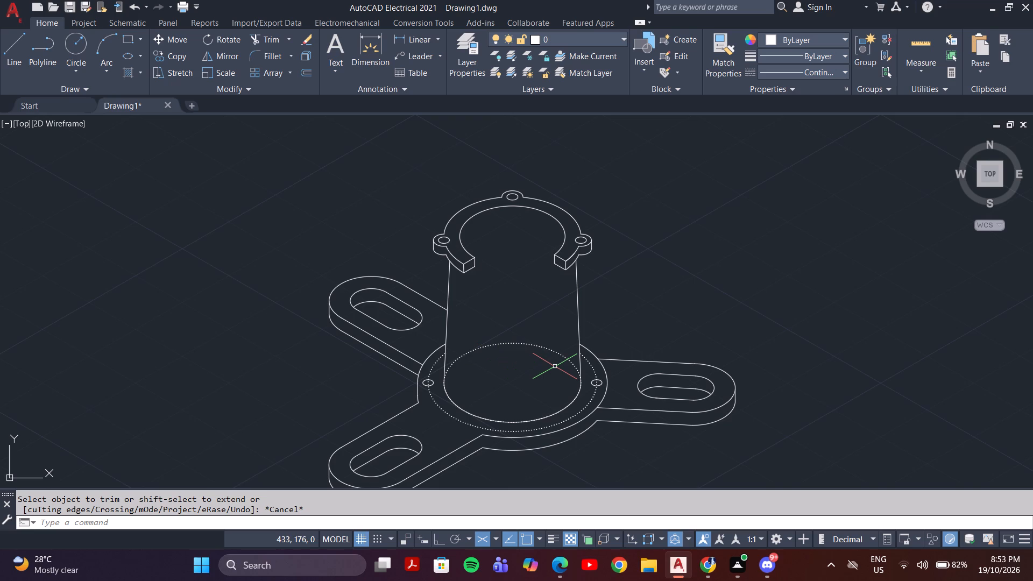
Draw a vertical line about 175 mm long from the left cut end's lower inner corner down to the cylinder's base circle.
{"action": "left_click", "coordinate": [9, 32]}
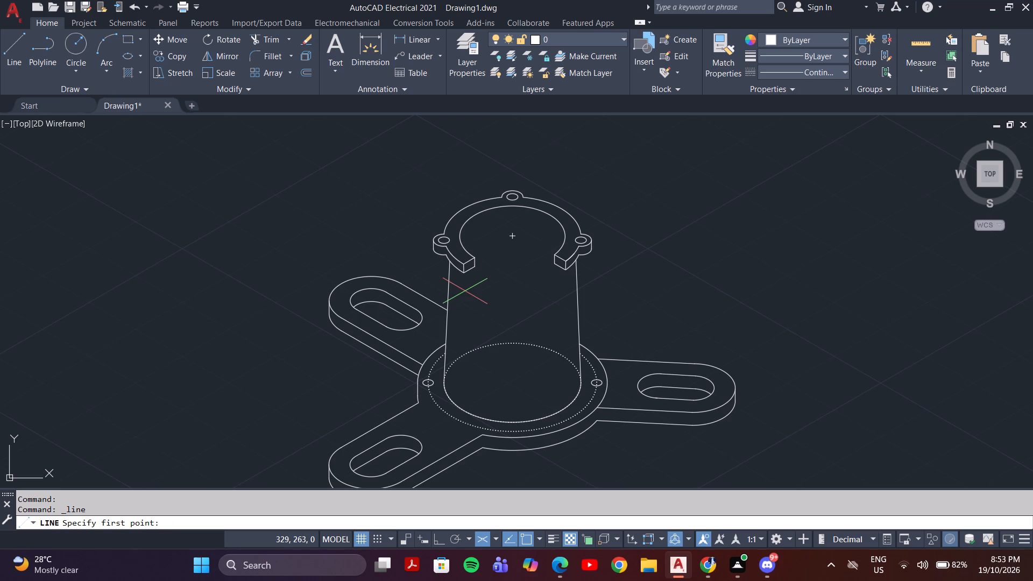
{"action": "key", "text": "l"}
{"action": "key", "text": "Return"}
{"action": "key", "text": "F4"}
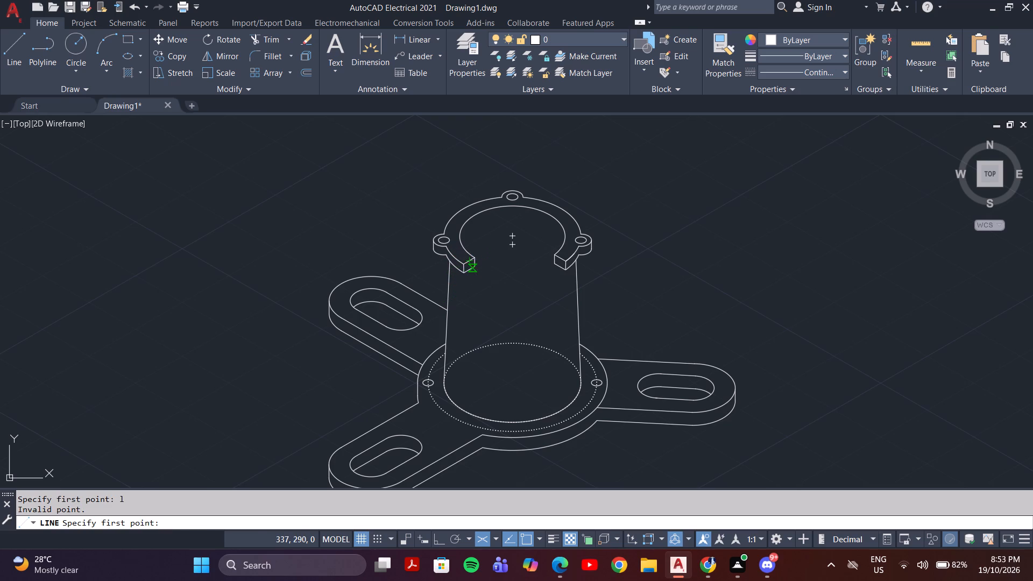
{"action": "key", "text": "F5"}
{"action": "left_click", "coordinate": [475, 267]}
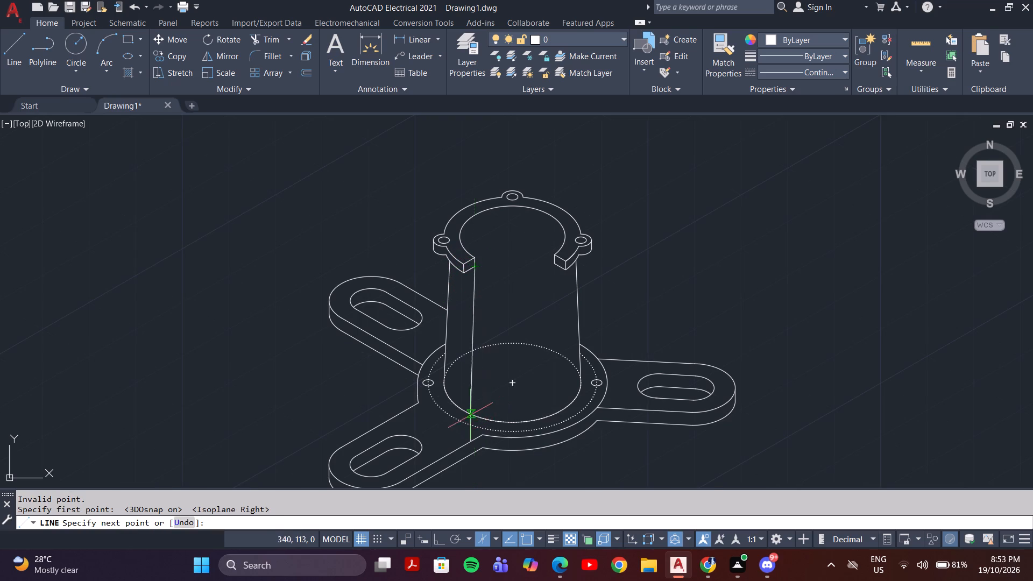
{"action": "scroll", "coordinate": [469, 413], "scroll_direction": "up", "scroll_amount": 2}
{"action": "scroll", "coordinate": [482, 419], "scroll_direction": "down", "scroll_amount": 1}
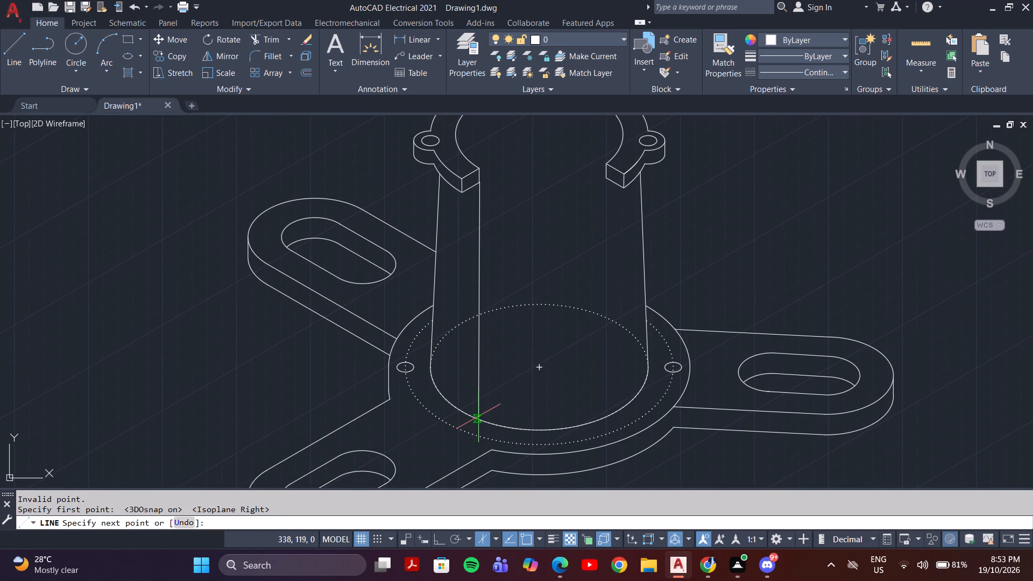
{"action": "key", "text": "F8"}
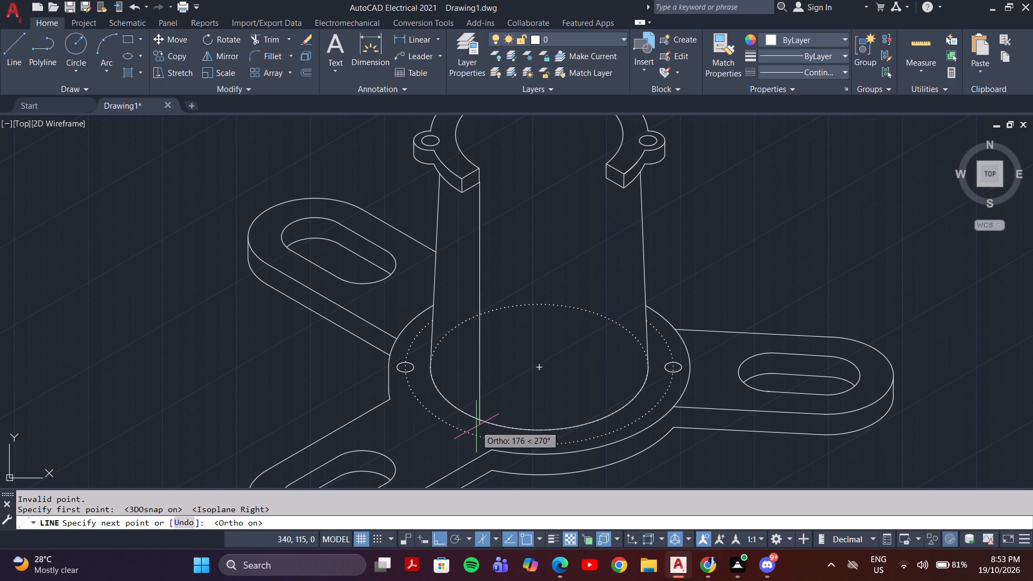
{"action": "scroll", "coordinate": [476, 427], "scroll_direction": "up", "scroll_amount": 2}
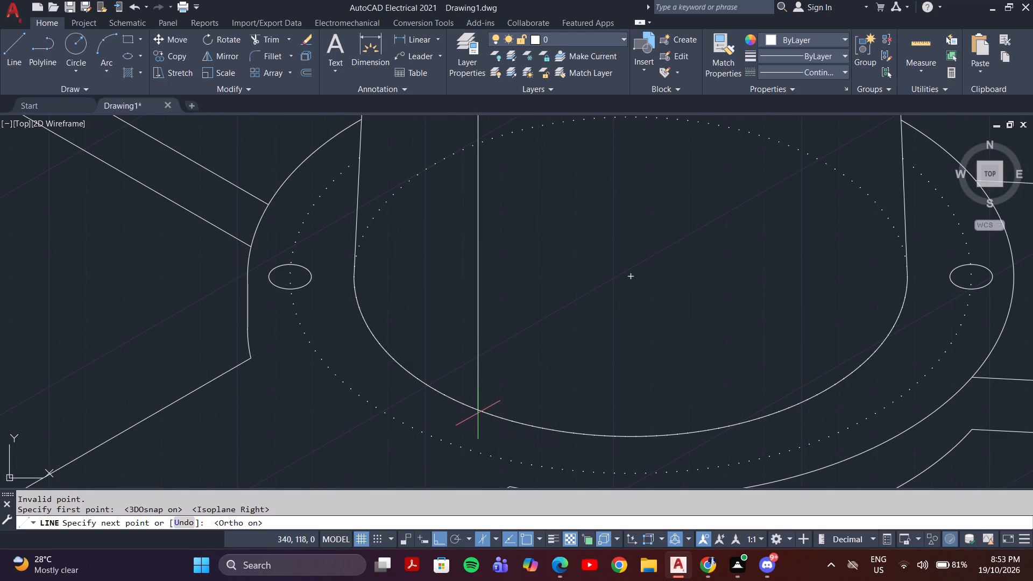
{"action": "left_click", "coordinate": [478, 415]}
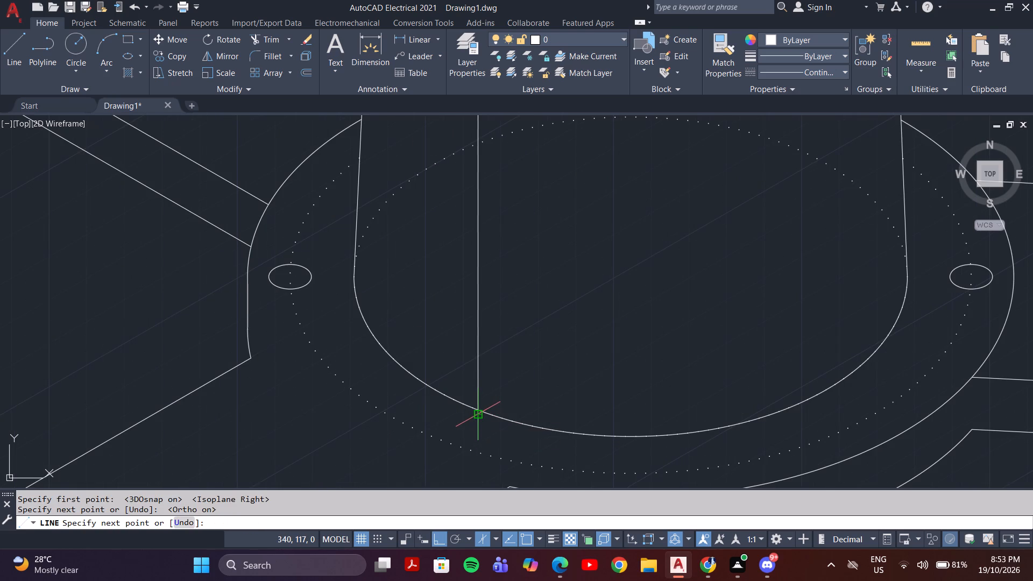
{"action": "key", "text": "Escape"}
Draw a 10 mm isometric line from the left cut end's lower inner corner along its lower edge toward the outer corner.
{"action": "scroll", "coordinate": [483, 387], "scroll_direction": "down", "scroll_amount": 4}
{"action": "scroll", "coordinate": [490, 361], "scroll_direction": "up", "scroll_amount": 1}
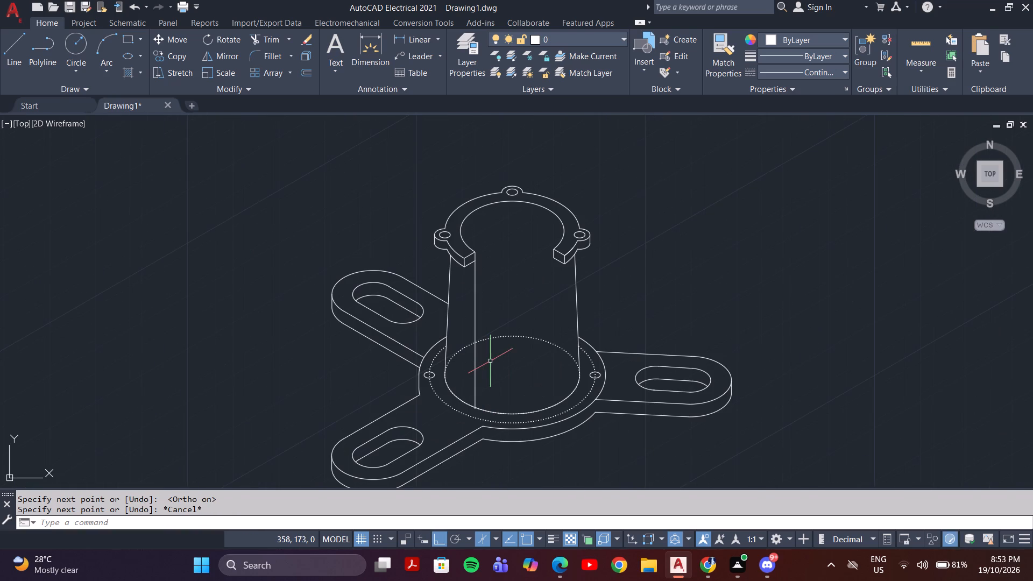
{"action": "key", "text": "Escape"}
{"action": "key", "text": "l"}
{"action": "key", "text": "Return"}
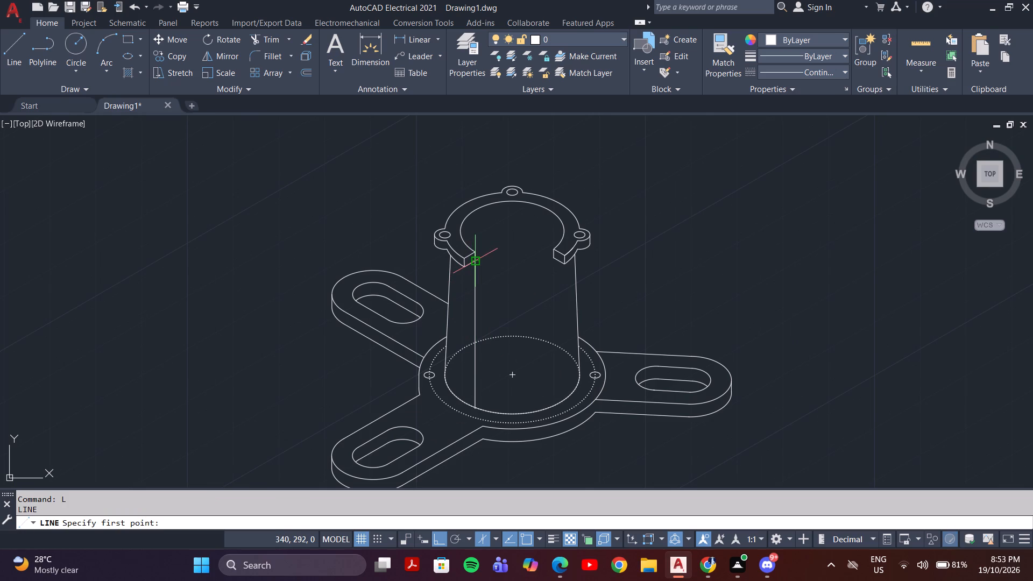
{"action": "scroll", "coordinate": [477, 259], "scroll_direction": "up", "scroll_amount": 3}
{"action": "left_click", "coordinate": [459, 264]}
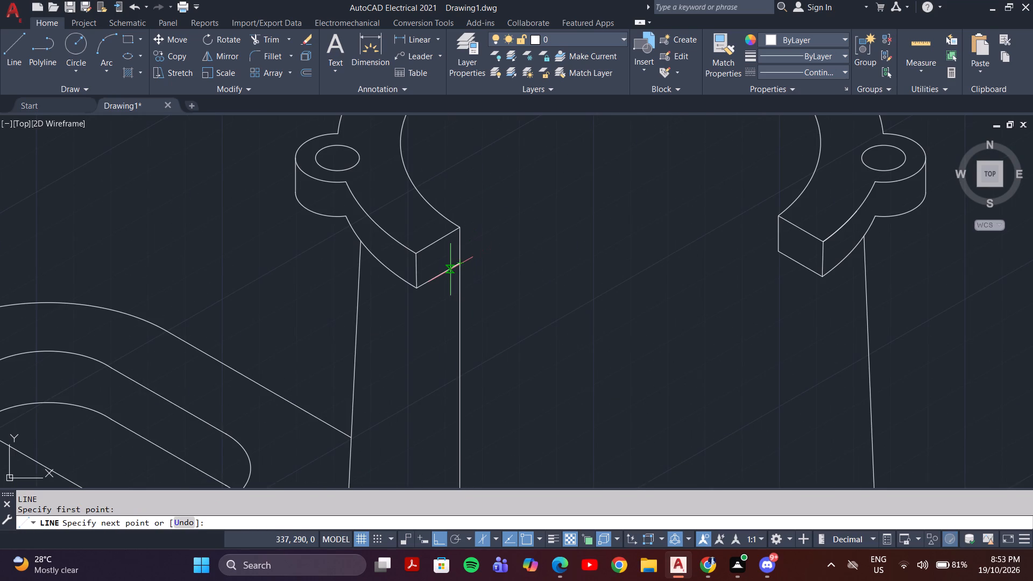
{"action": "key", "text": "1"}
{"action": "key", "text": "0"}
{"action": "key", "text": "Return"}
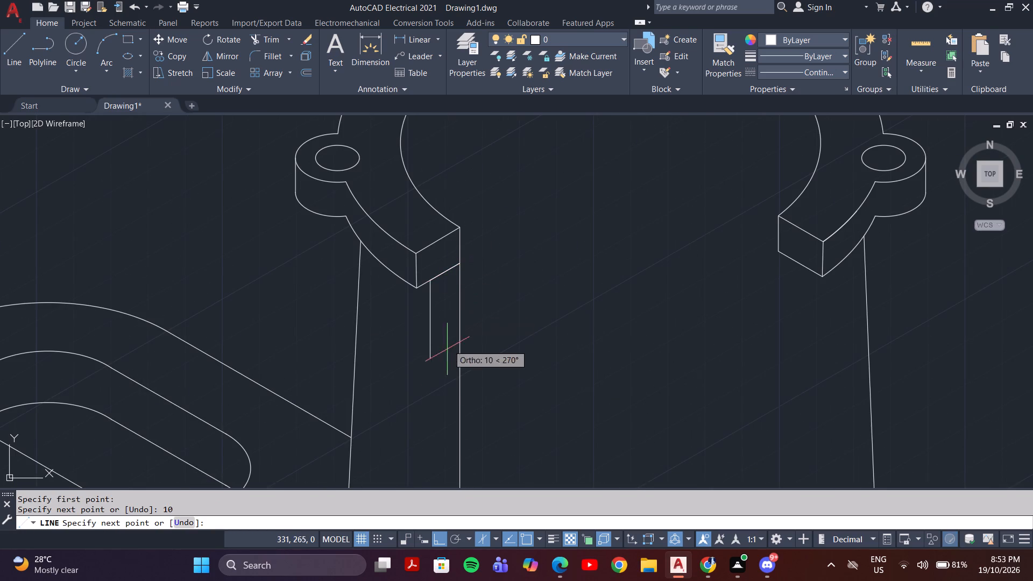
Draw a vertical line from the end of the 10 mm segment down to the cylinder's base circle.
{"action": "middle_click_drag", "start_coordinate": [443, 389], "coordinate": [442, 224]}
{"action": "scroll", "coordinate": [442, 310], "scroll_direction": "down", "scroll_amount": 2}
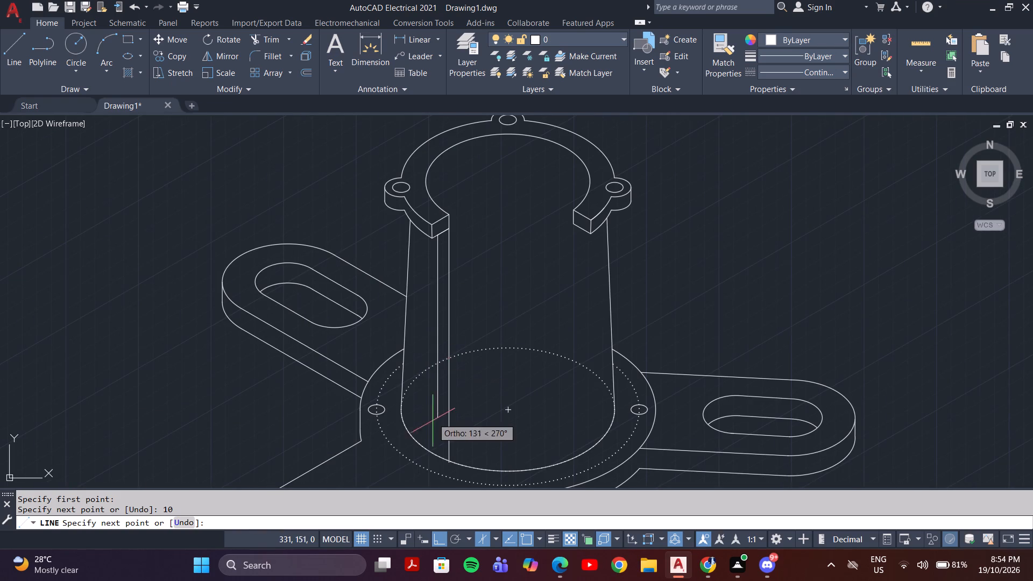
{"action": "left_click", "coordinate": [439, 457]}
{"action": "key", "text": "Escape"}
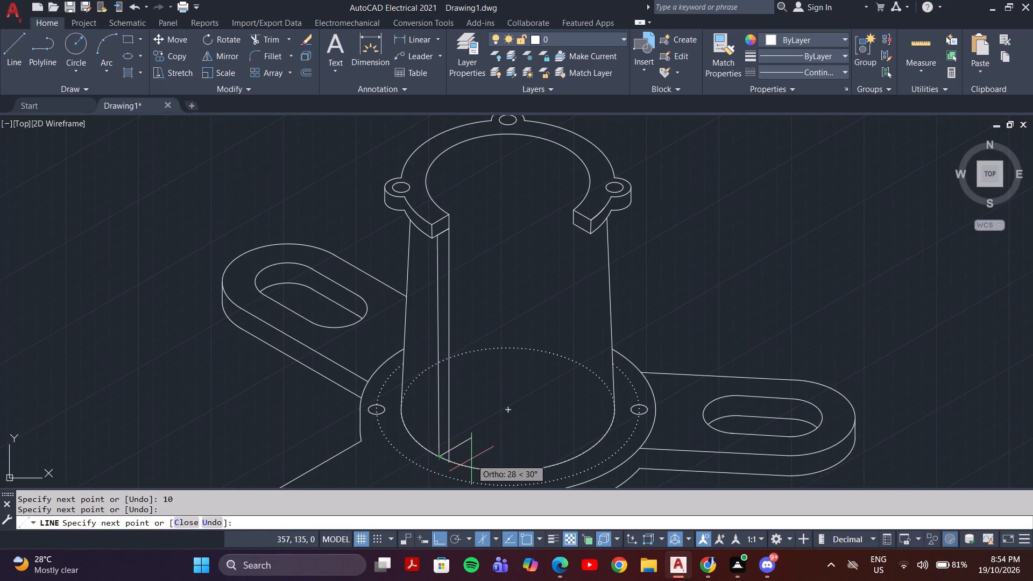
Erase the two vertical wall lines running from the flange's left cut end down to the base circle.
{"action": "scroll", "coordinate": [467, 410], "scroll_direction": "up", "scroll_amount": 1}
{"action": "scroll", "coordinate": [467, 410], "scroll_direction": "down", "scroll_amount": 2}
{"action": "middle_click_drag", "start_coordinate": [468, 408], "coordinate": [482, 372]}
{"action": "left_click", "coordinate": [479, 309]}
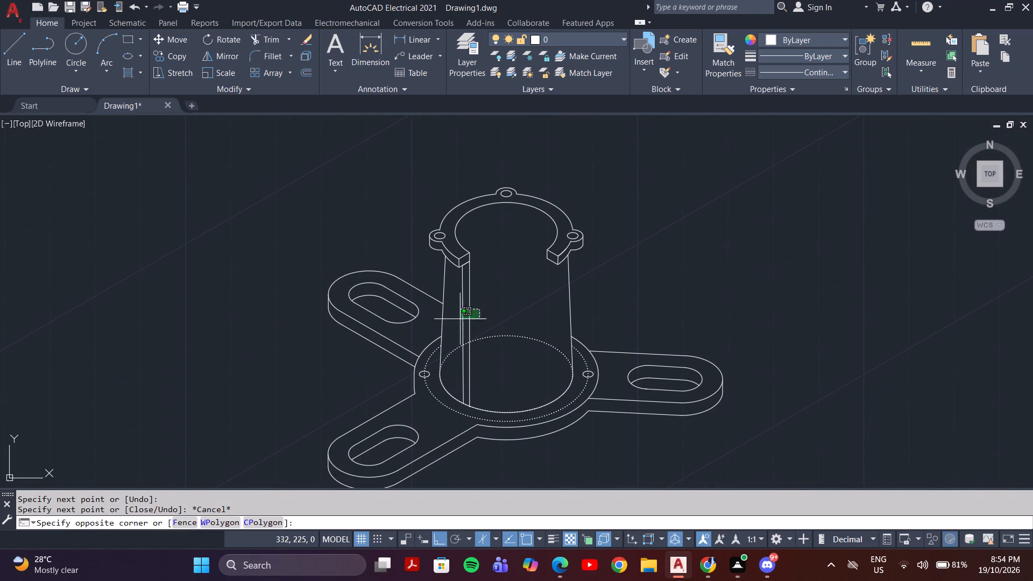
{"action": "left_click", "coordinate": [459, 320]}
{"action": "key", "text": "Delete"}
Save the drawing as a DWG file.
{"action": "scroll", "coordinate": [574, 296], "scroll_direction": "down", "scroll_amount": 1}
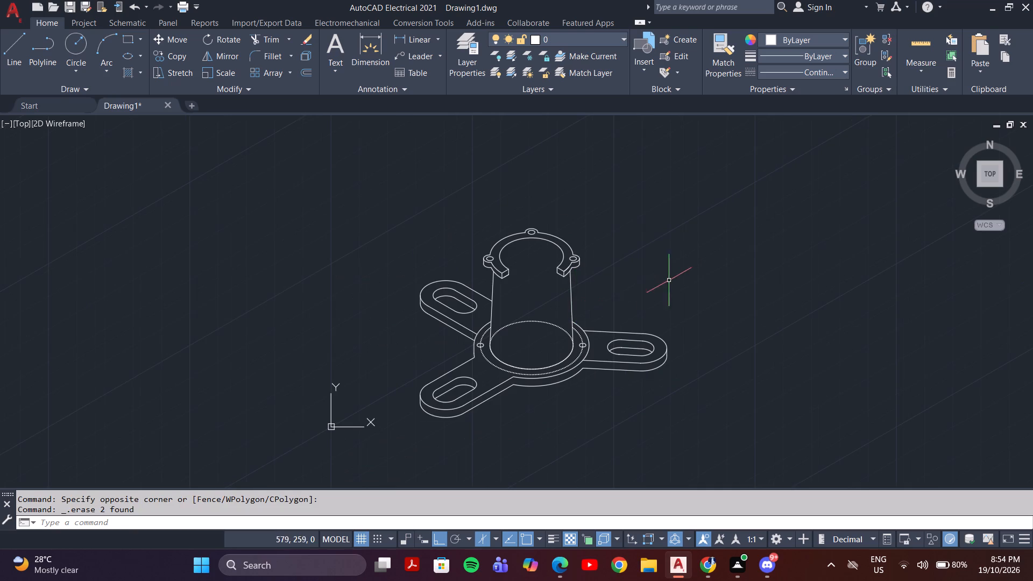
{"action": "middle_click_drag", "start_coordinate": [682, 270], "coordinate": [637, 268]}
{"action": "scroll", "coordinate": [635, 267], "scroll_direction": "down", "scroll_amount": 1}
{"action": "middle_click_drag", "start_coordinate": [636, 267], "coordinate": [685, 242]}
{"action": "scroll", "coordinate": [636, 267], "scroll_direction": "up", "scroll_amount": 1}
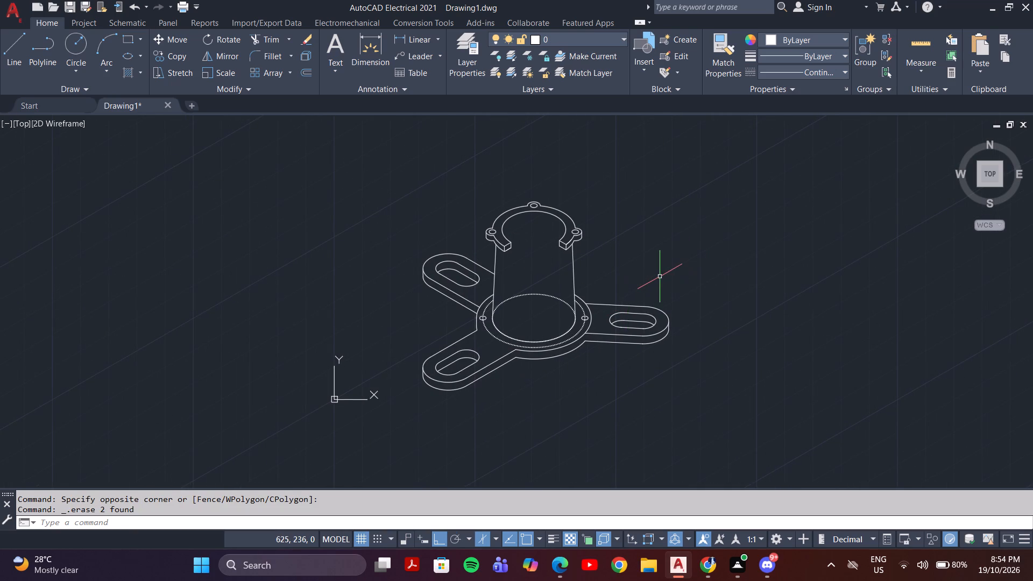
{"action": "key", "text": "Escape"}
{"action": "key", "text": "Escape"}
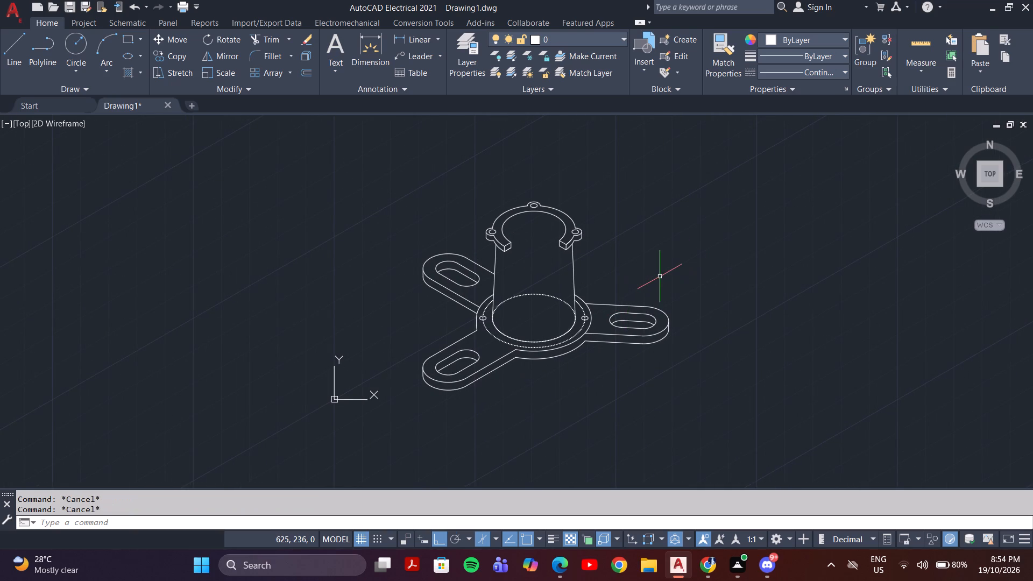
{"action": "key", "text": "ctrl+s"}
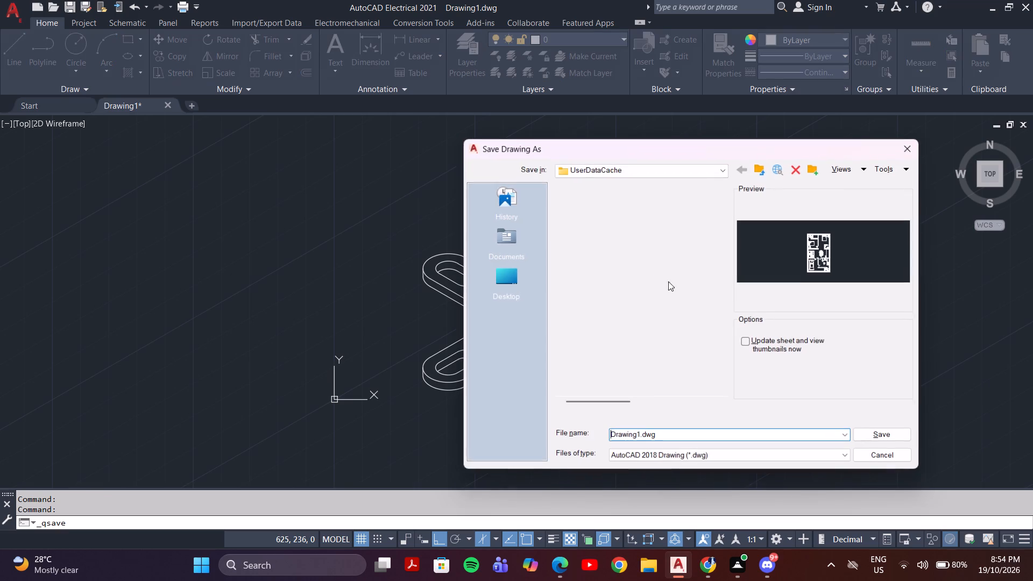